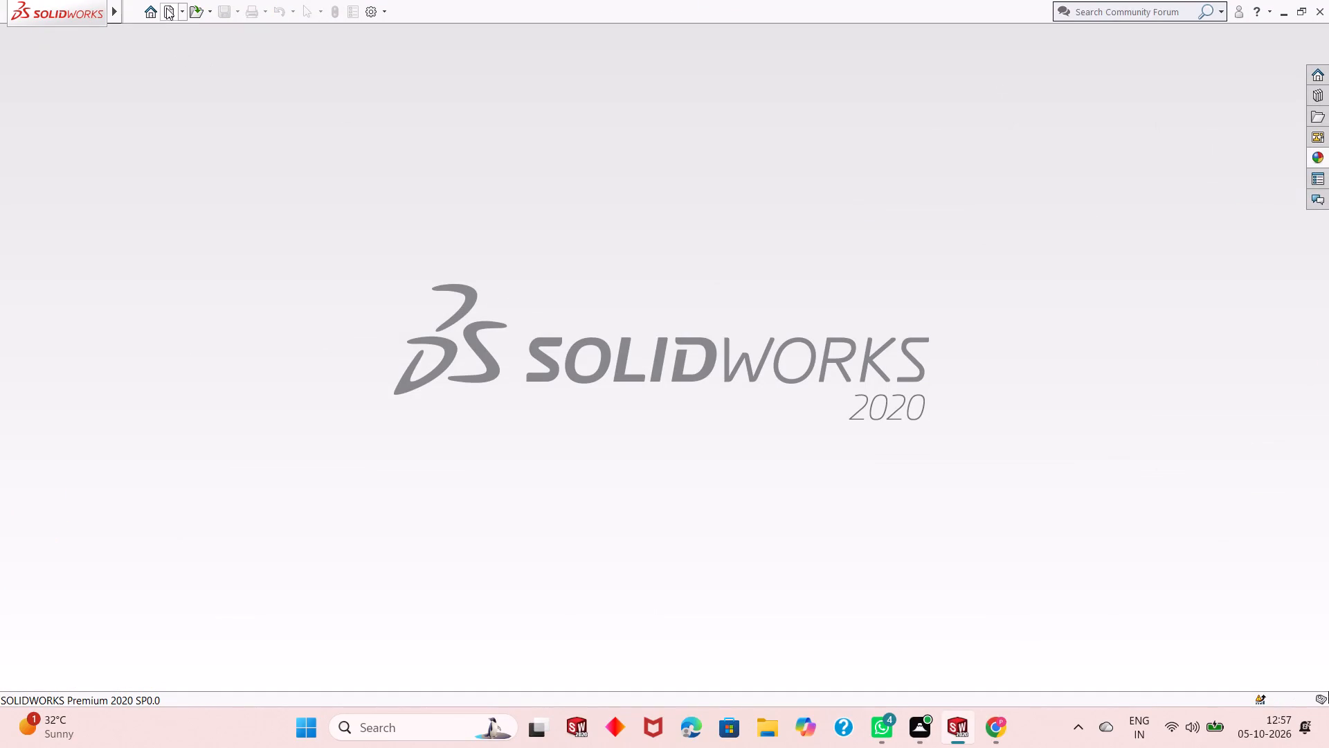
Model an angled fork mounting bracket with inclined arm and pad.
Create a new part document.
{"action": "left_click", "coordinate": [165, 6]}
{"action": "double_click", "coordinate": [313, 337]}
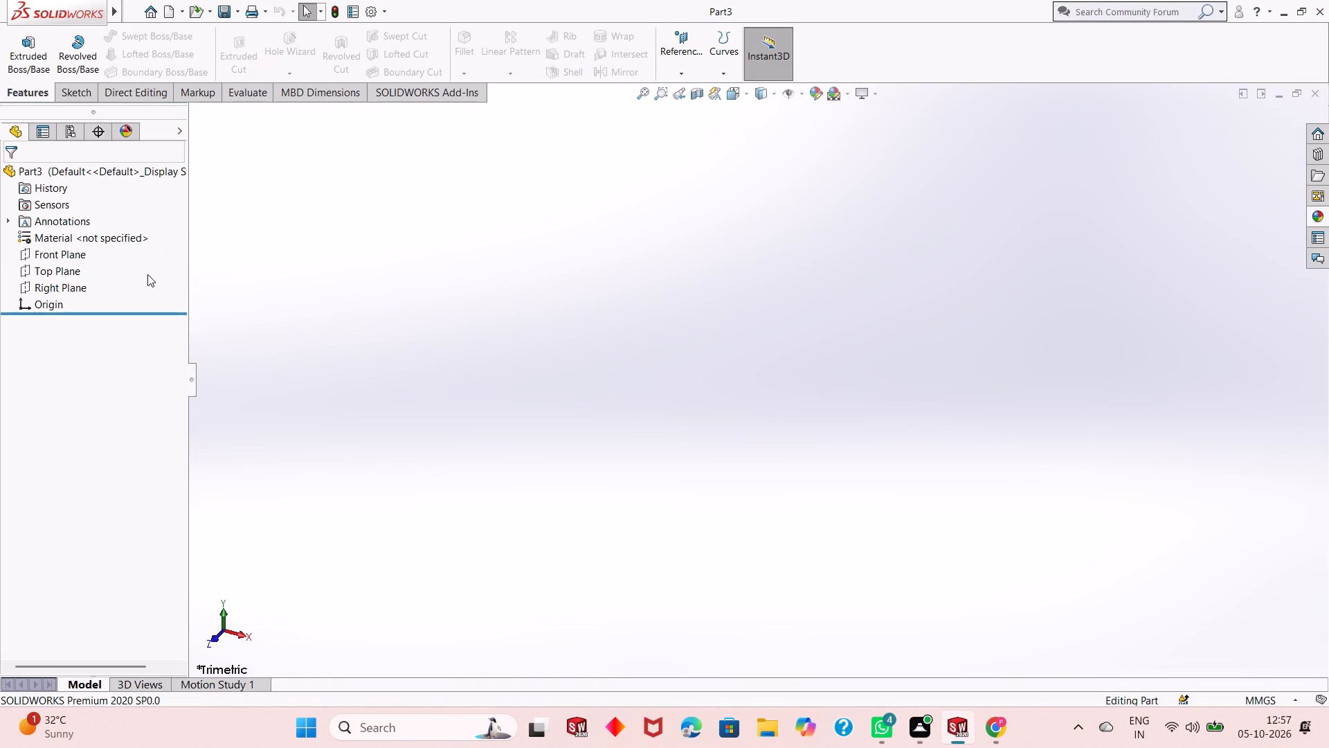
Open a sketch on the Top Plane and draw a center rectangle about 230 by 113 mm centred on the origin.
{"action": "left_click", "coordinate": [69, 267]}
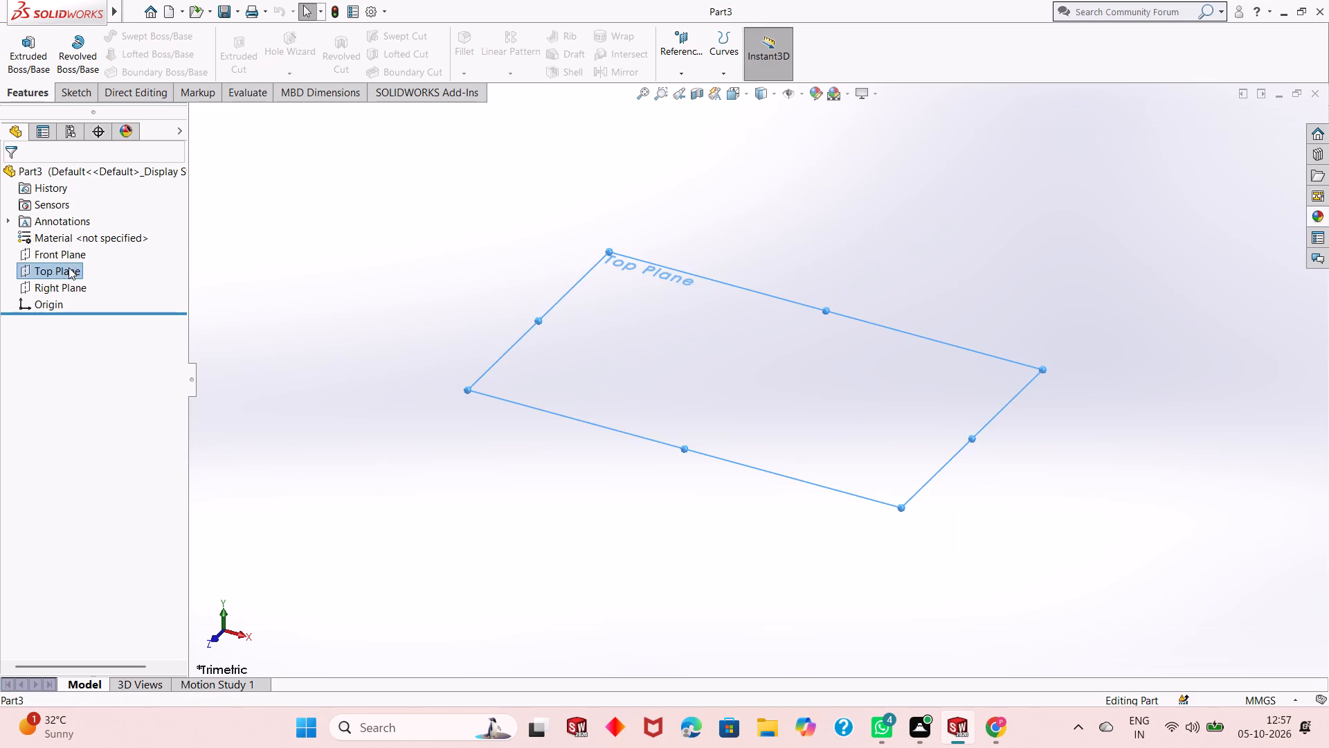
{"action": "left_click", "coordinate": [78, 252]}
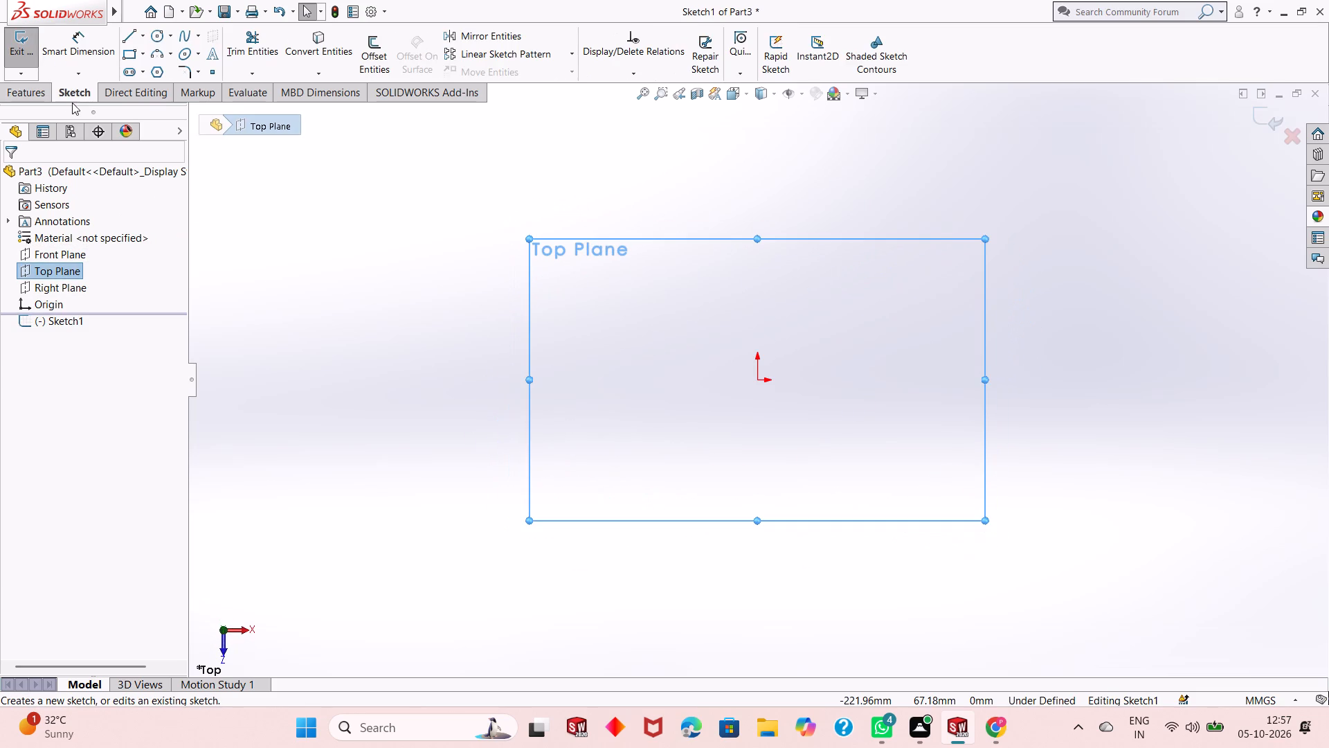
{"action": "left_click", "coordinate": [141, 53]}
{"action": "left_click", "coordinate": [146, 89]}
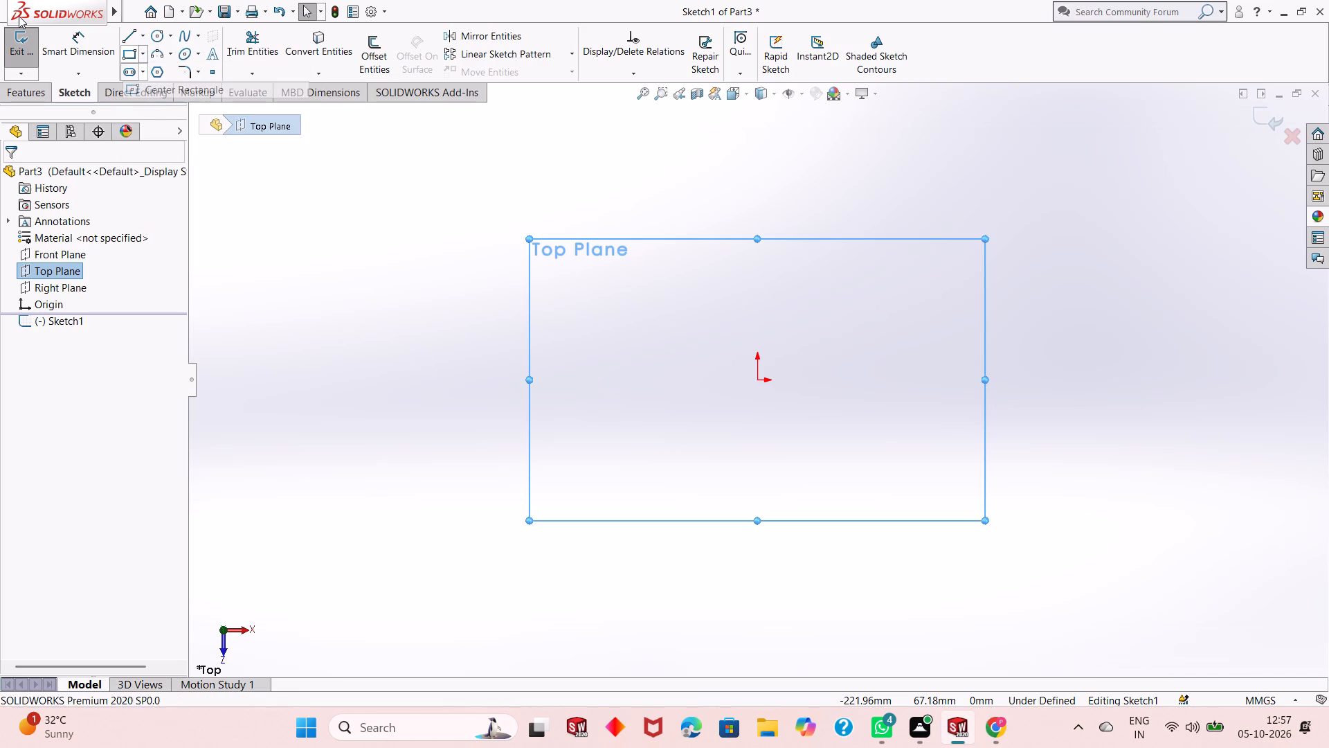
{"action": "left_click", "coordinate": [757, 377]}
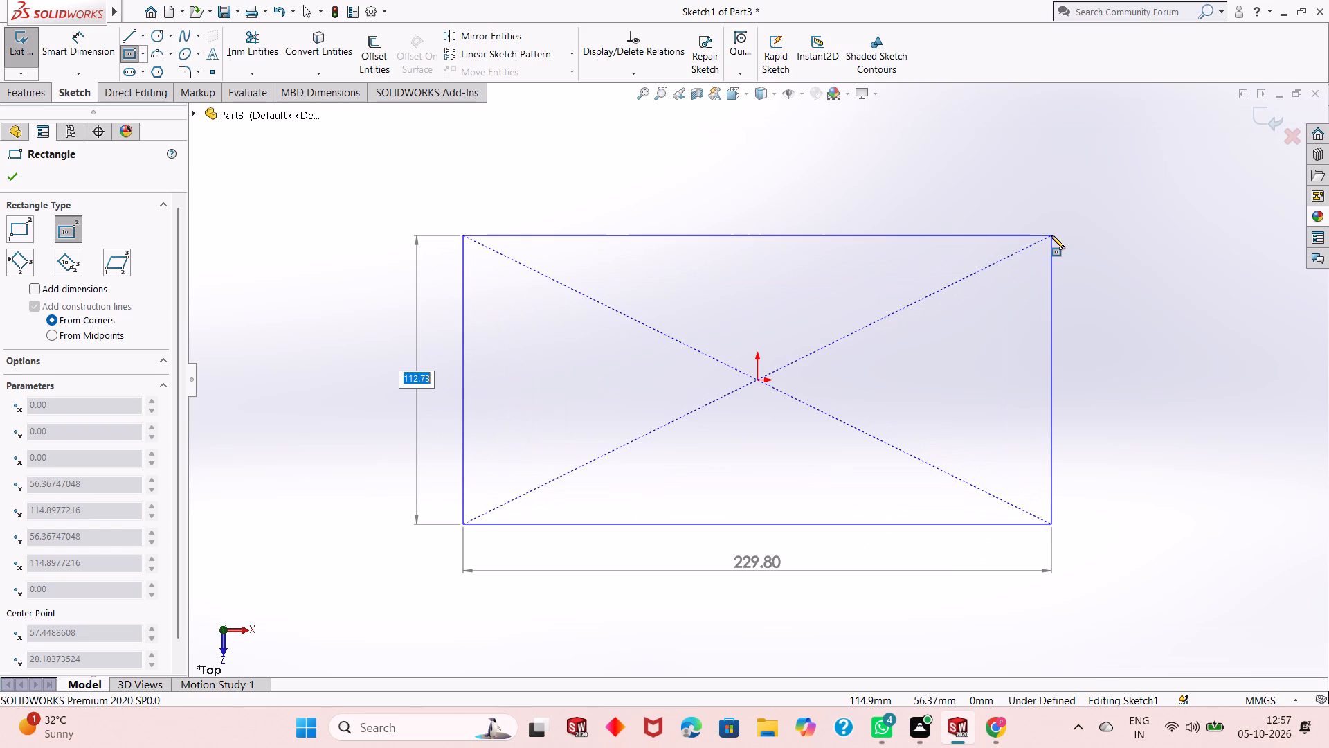
{"action": "left_click", "coordinate": [1051, 235]}
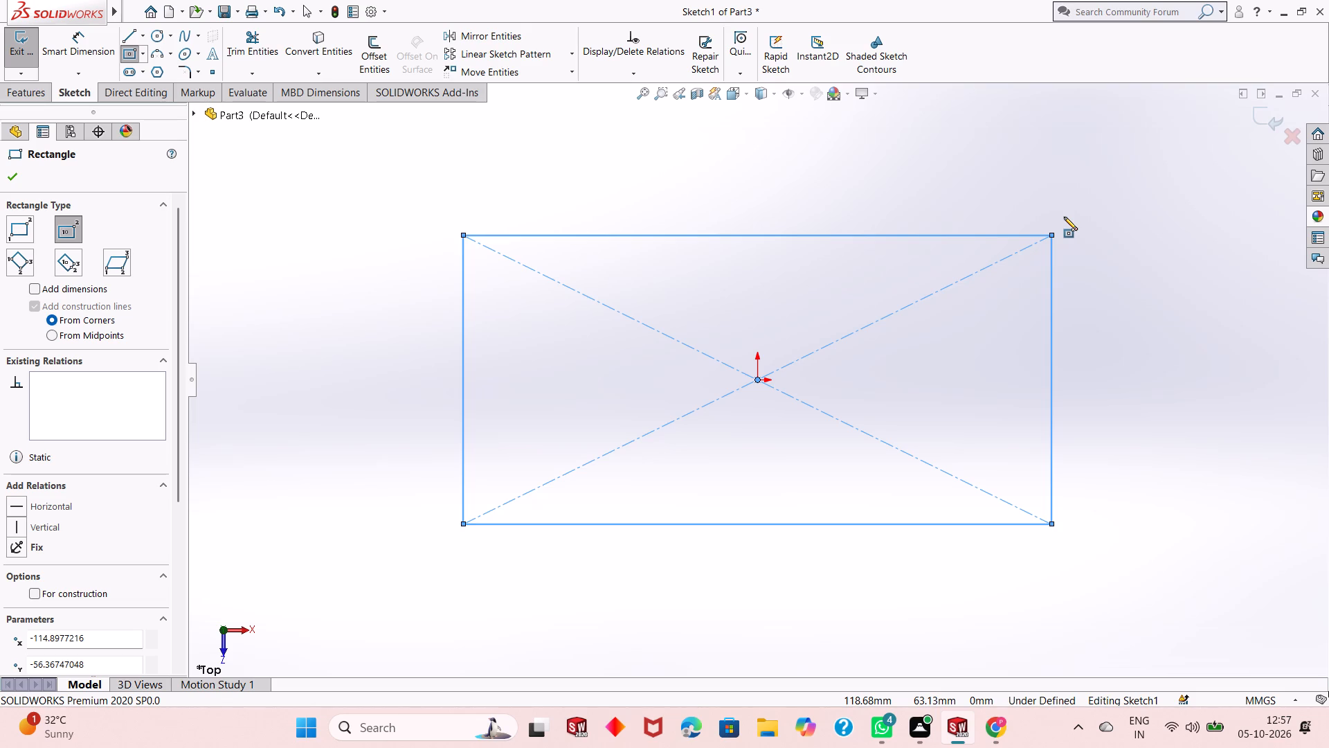
{"action": "right_click", "coordinate": [307, 317]}
{"action": "left_click", "coordinate": [343, 329]}
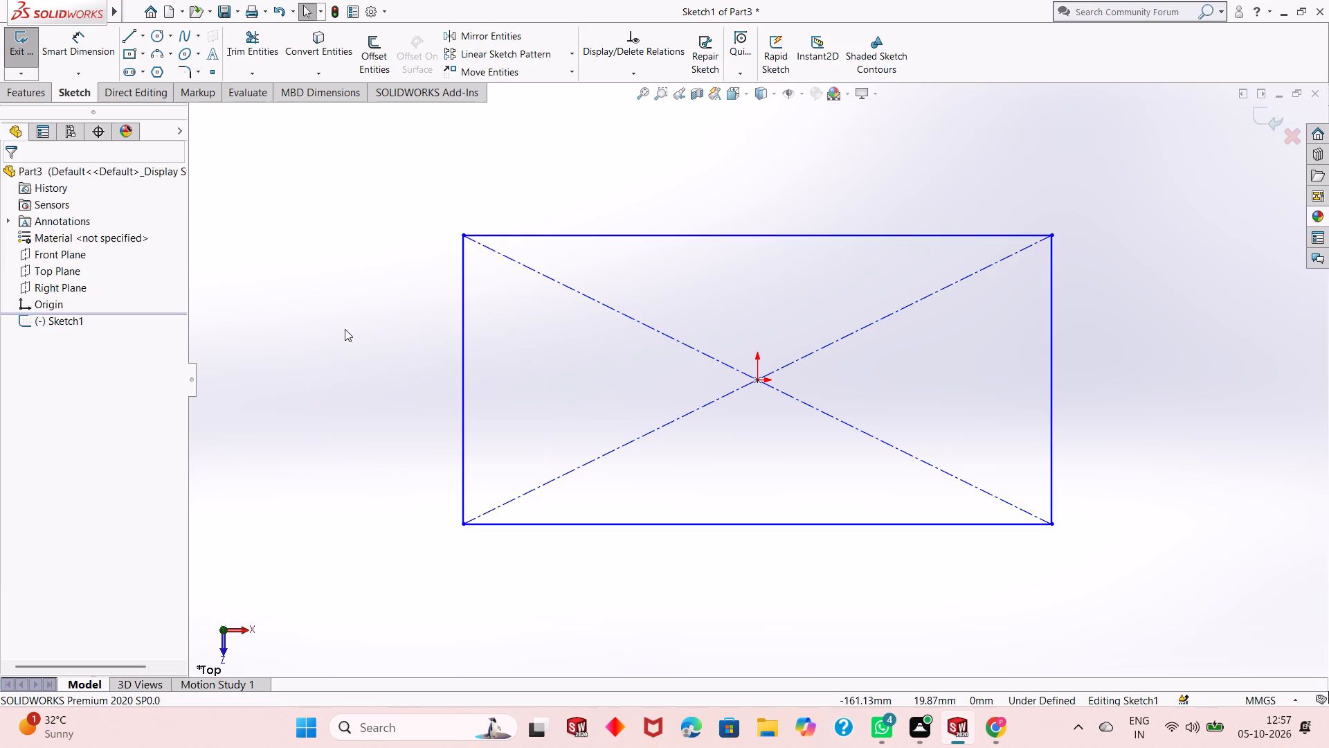
Dimension the rectangle to 180 mm long horizontally and 90 mm high vertically.
{"action": "left_click", "coordinate": [69, 44]}
{"action": "left_click", "coordinate": [921, 524]}
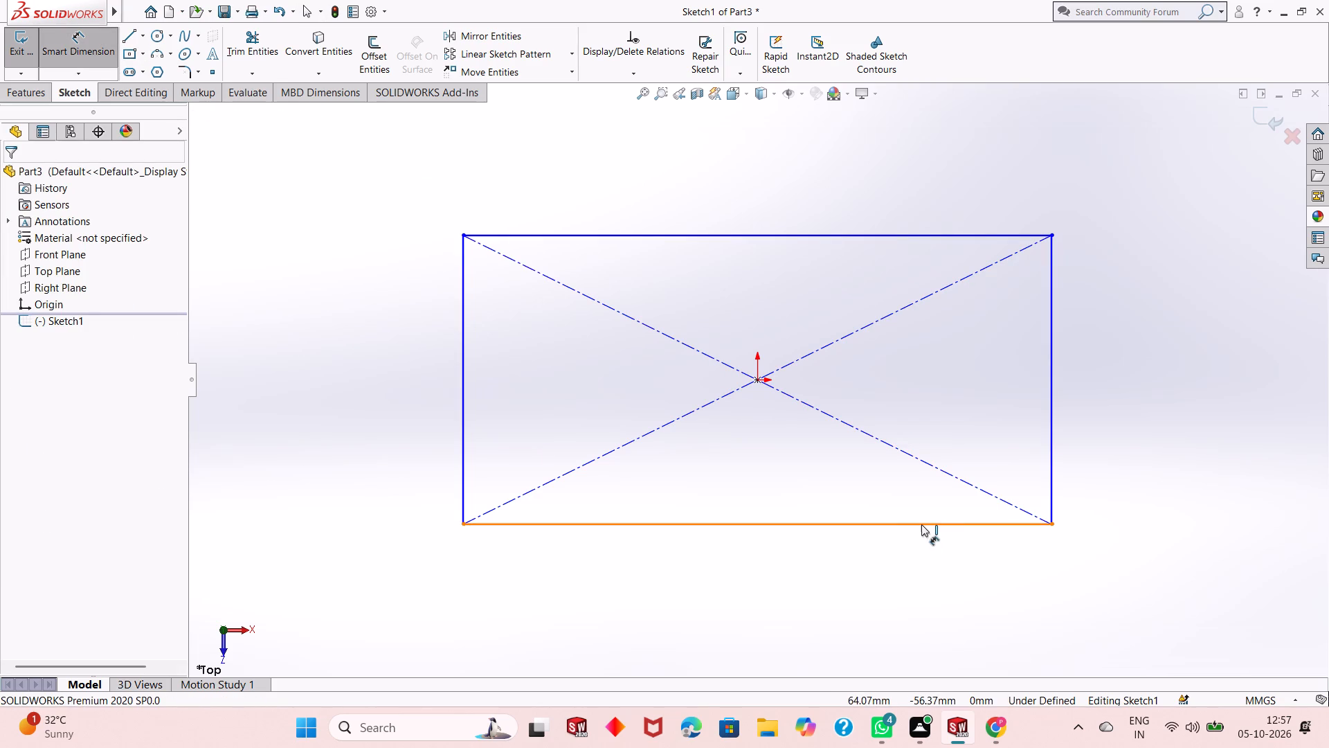
{"action": "left_click", "coordinate": [923, 591]}
{"action": "type", "text": "180"}
{"action": "key", "text": "Return"}
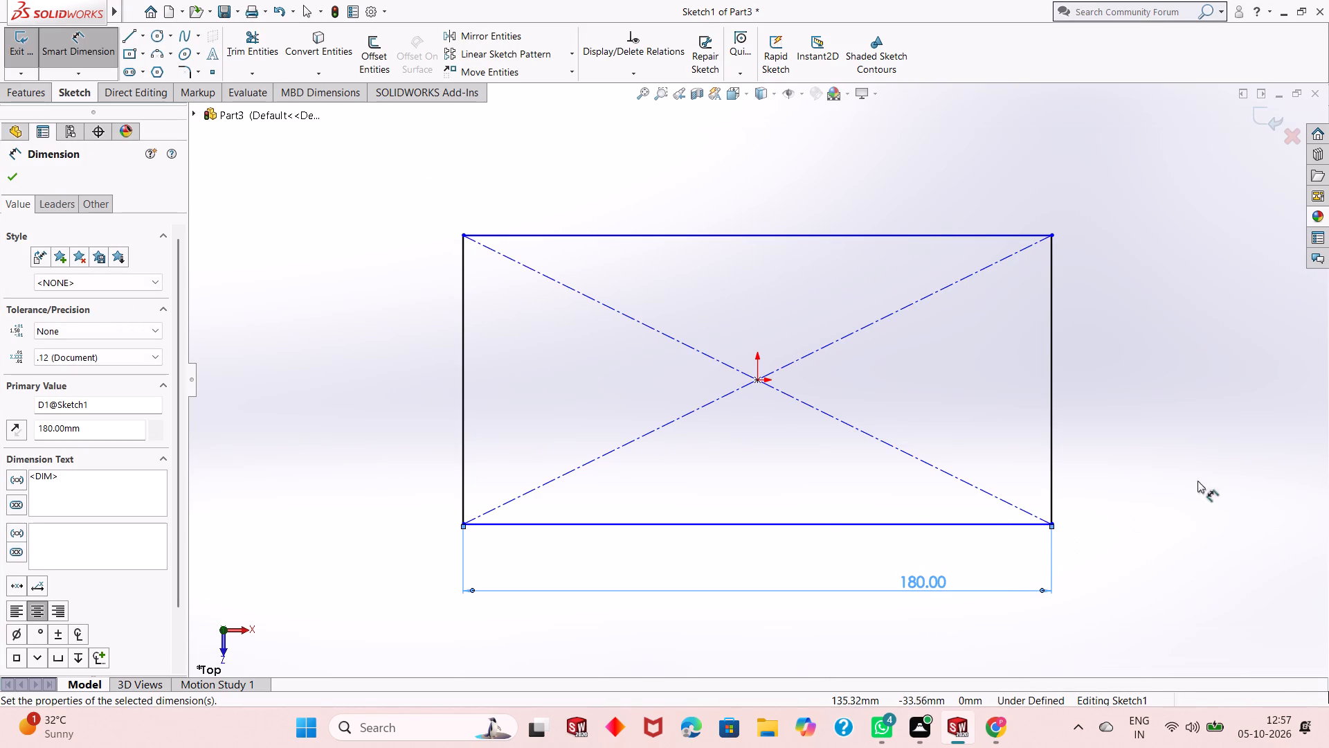
{"action": "left_click", "coordinate": [1052, 449]}
{"action": "left_click", "coordinate": [1129, 438]}
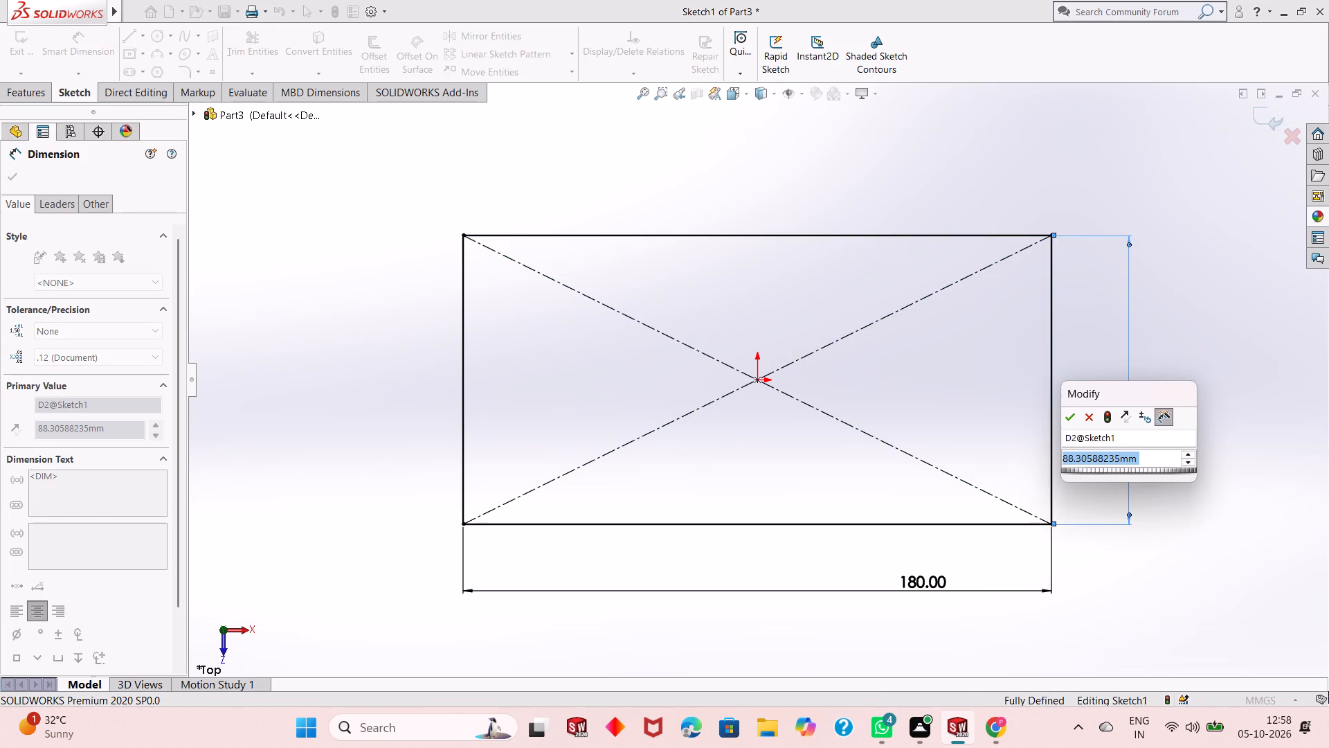
{"action": "type", "text": "90"}
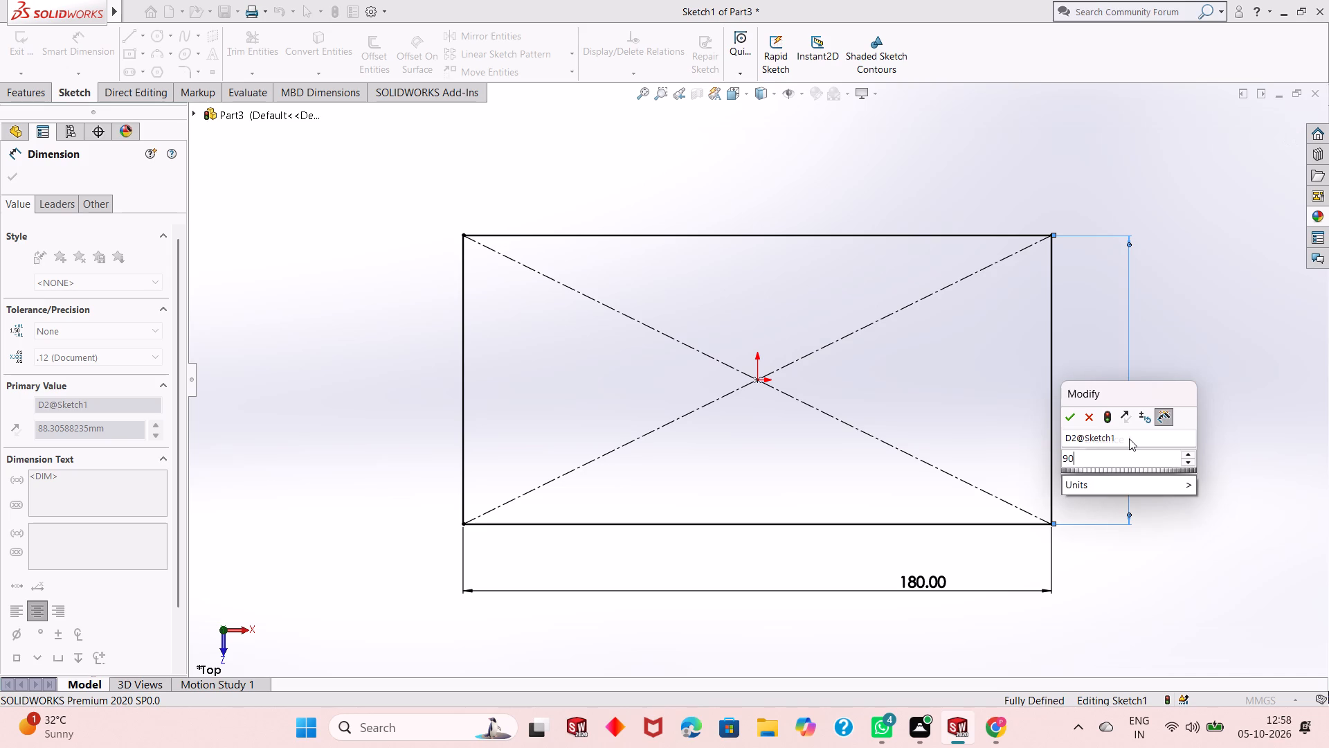
{"action": "key", "text": "Return"}
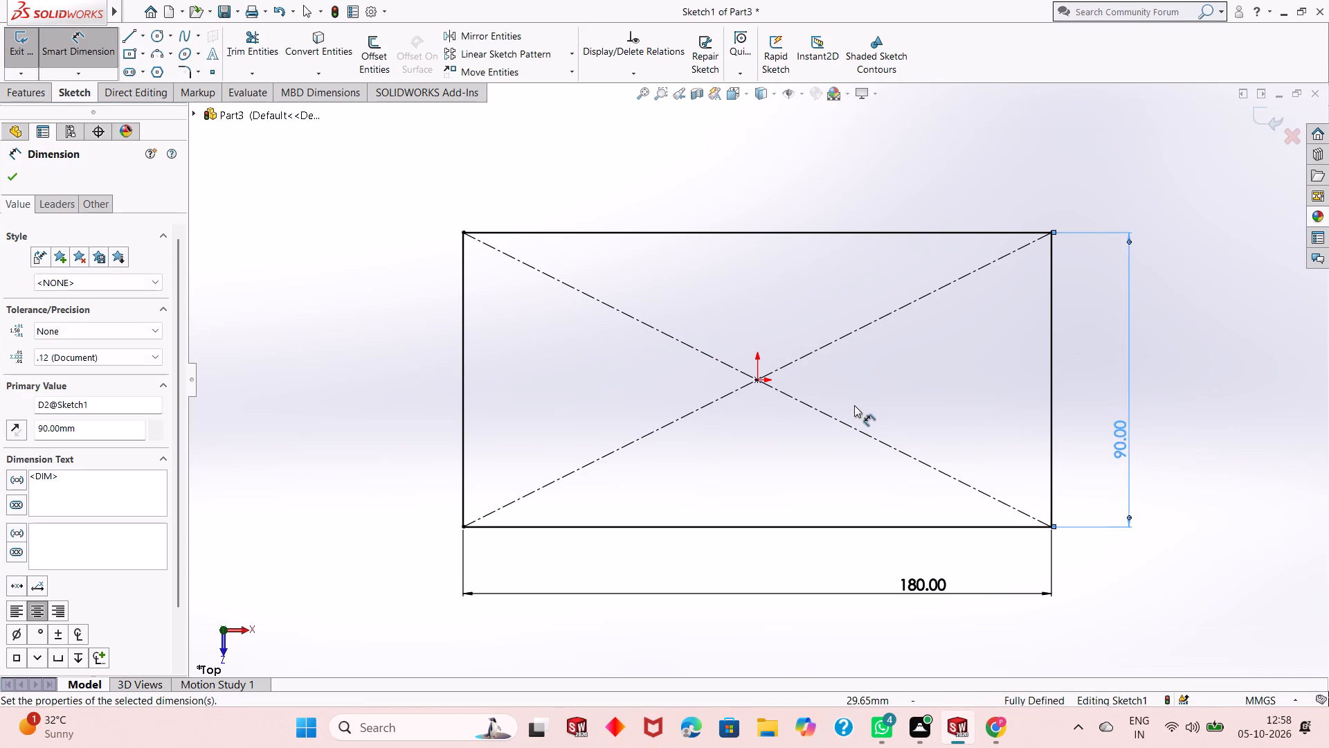
{"action": "scroll", "coordinate": [854, 406], "scroll_direction": "up", "scroll_amount": 2}
{"action": "right_click", "coordinate": [489, 386]}
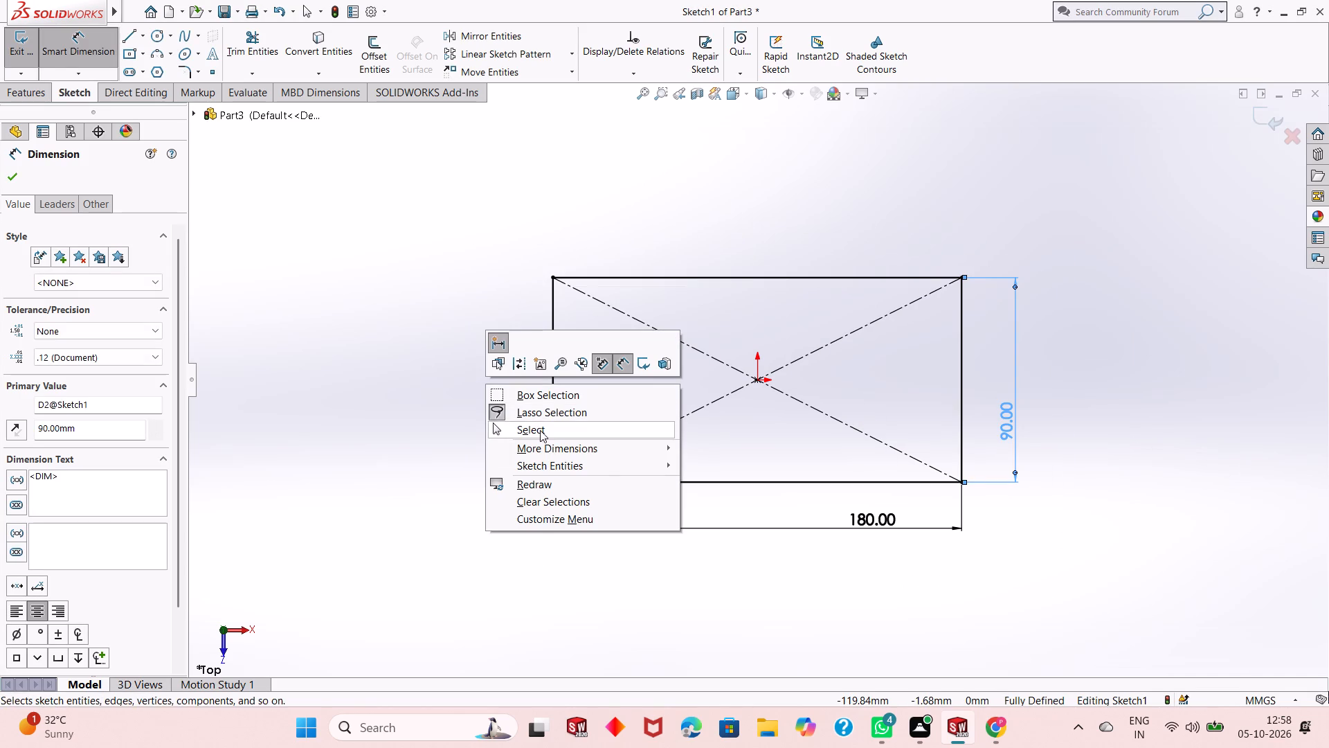
{"action": "left_click", "coordinate": [540, 430]}
Extrude the rectangle as a Blind boss with a depth of 22 mm.
{"action": "scroll", "coordinate": [738, 395], "scroll_direction": "up", "scroll_amount": 2}
{"action": "scroll", "coordinate": [784, 366], "scroll_direction": "down", "scroll_amount": 3}
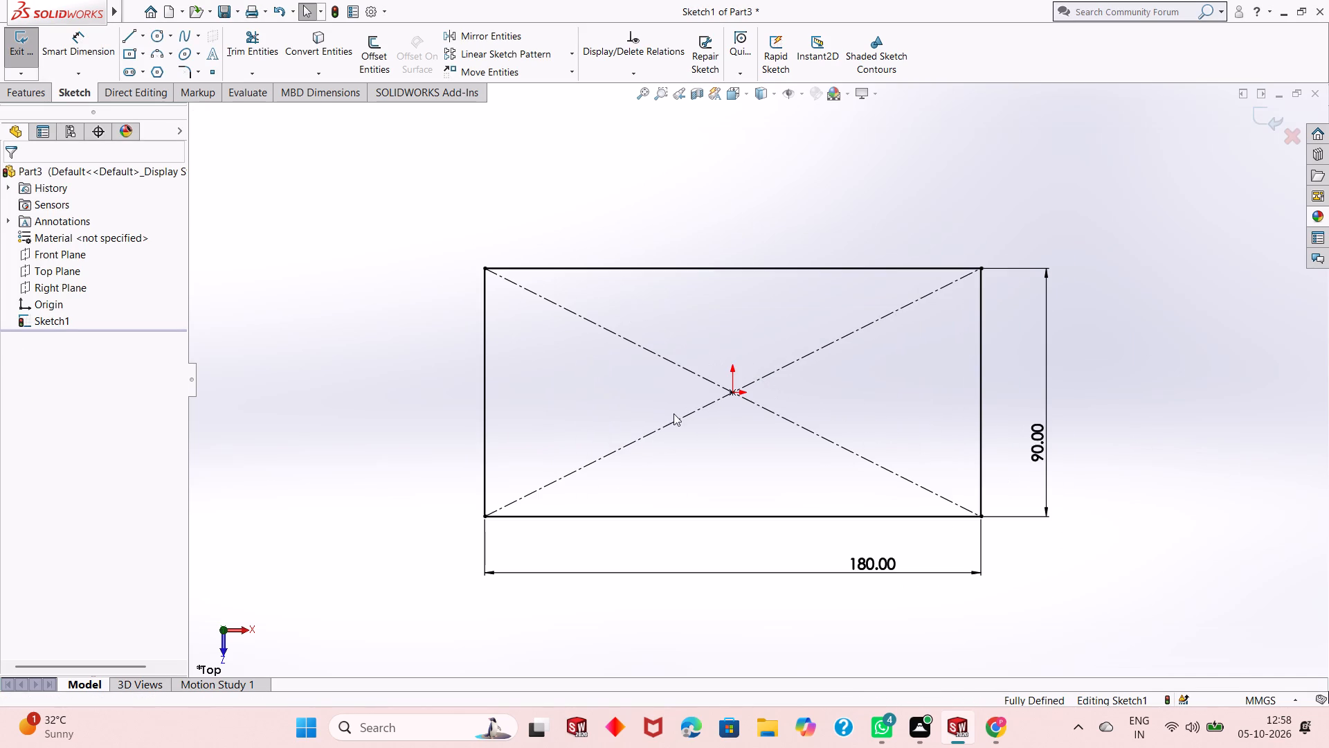
{"action": "left_click", "coordinate": [34, 98]}
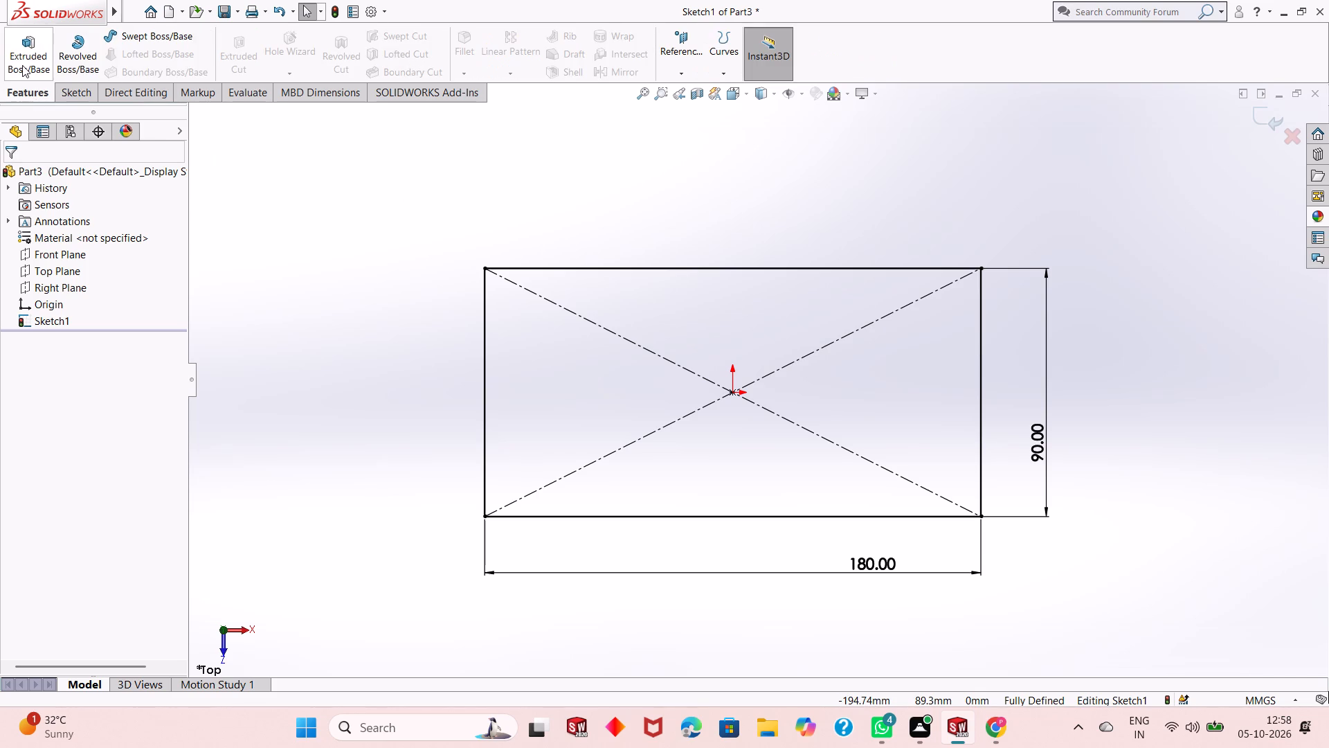
{"action": "left_click", "coordinate": [26, 51]}
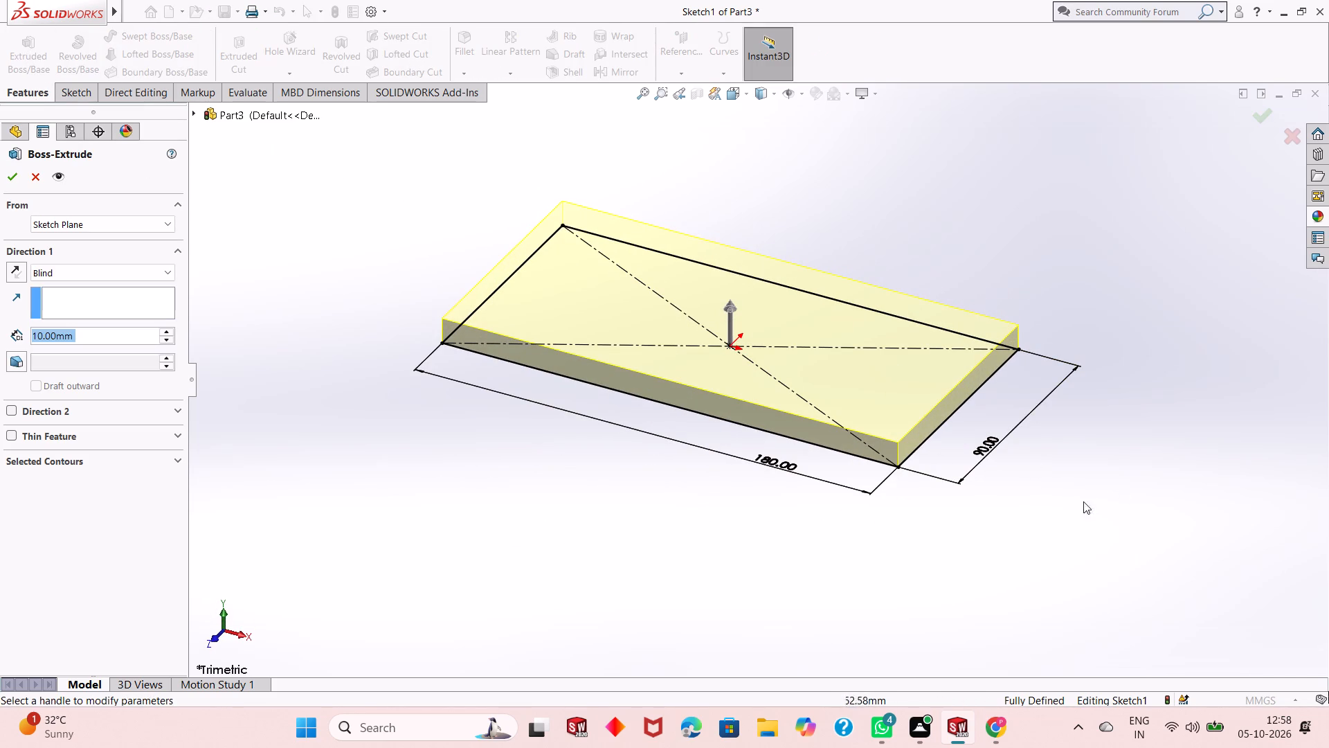
{"action": "scroll", "coordinate": [673, 337], "scroll_direction": "up", "scroll_amount": 1}
{"action": "scroll", "coordinate": [673, 296], "scroll_direction": "down", "scroll_amount": 1}
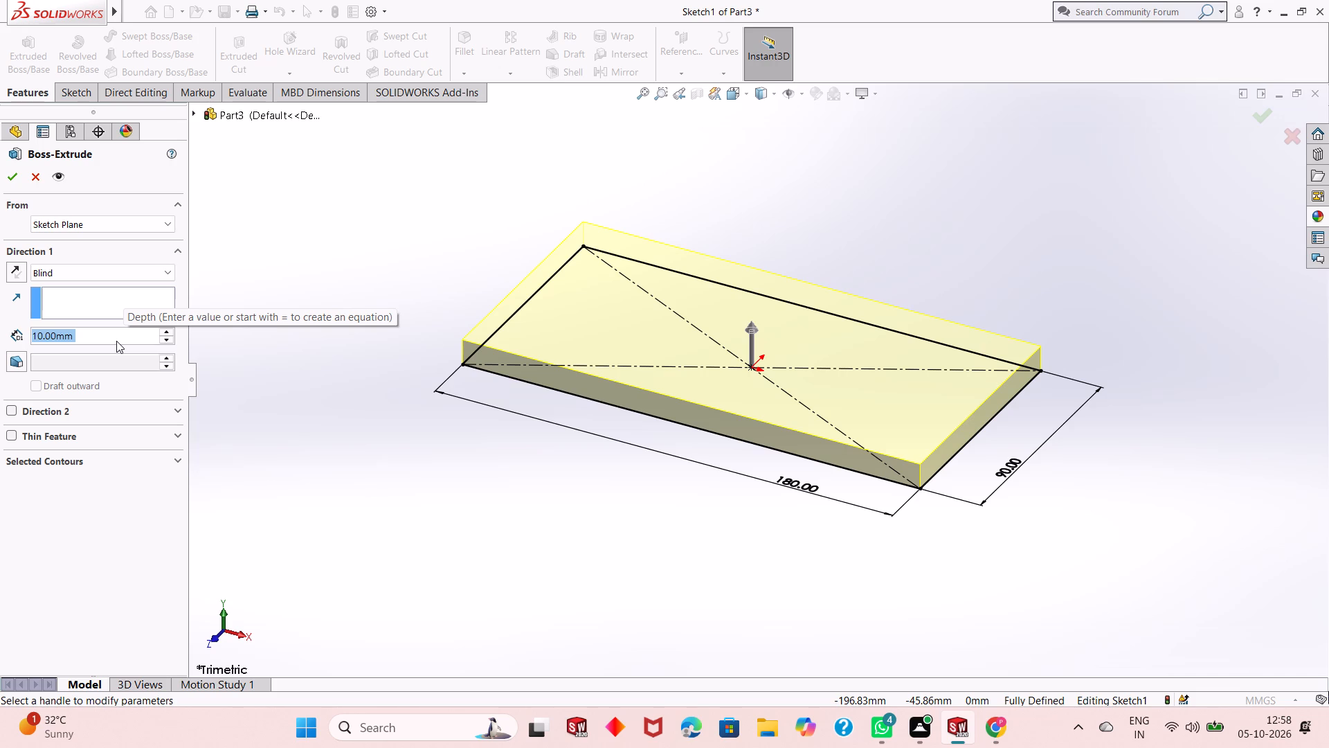
{"action": "type", "text": "22"}
{"action": "key", "text": "Return"}
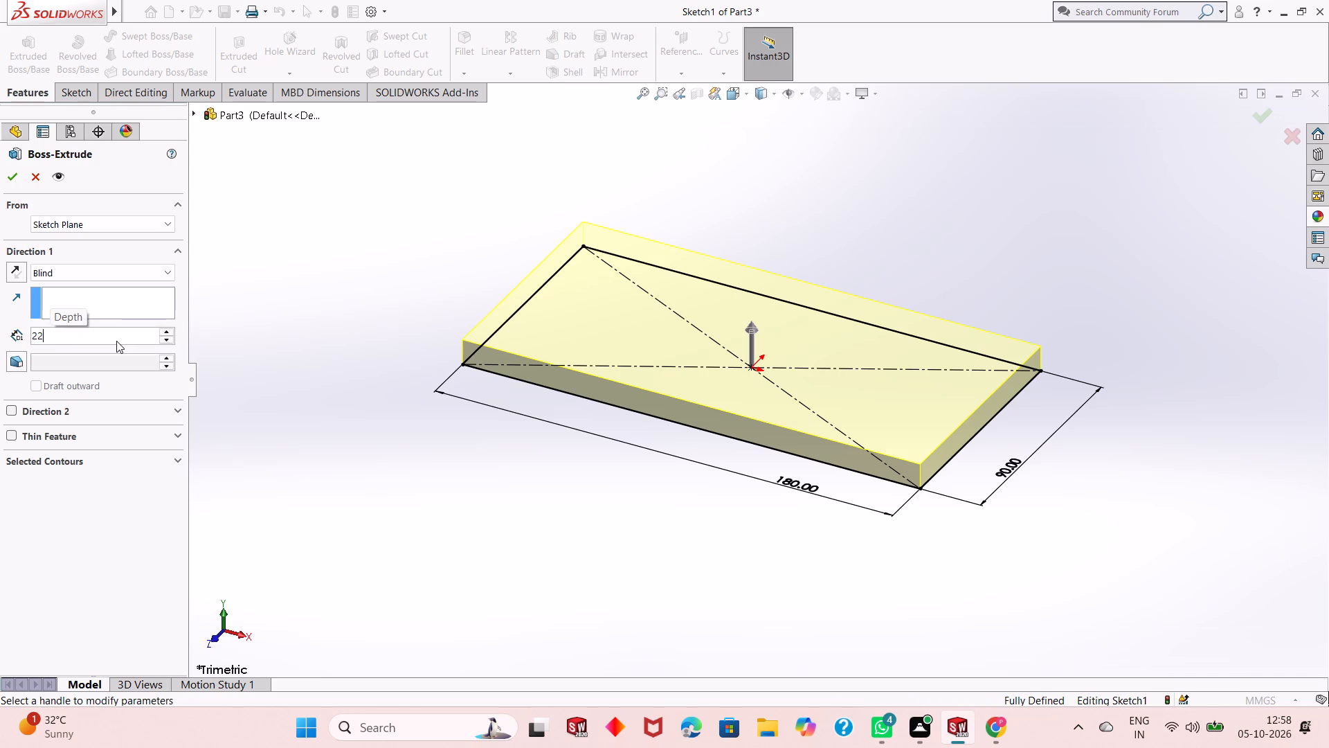
{"action": "left_click", "coordinate": [14, 179]}
{"action": "scroll", "coordinate": [734, 353], "scroll_direction": "up", "scroll_amount": 2}
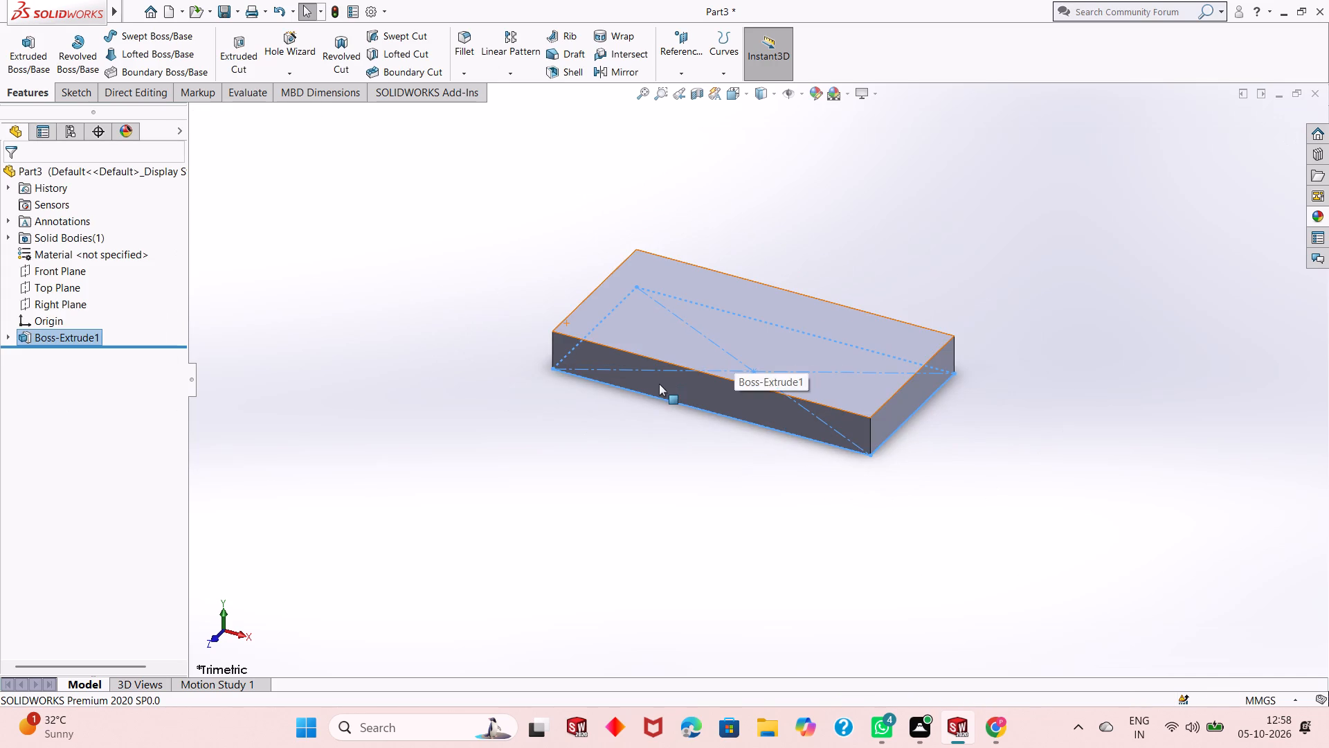
{"action": "left_click", "coordinate": [649, 452]}
Examine the extruded block's top and side faces from several viewing angles.
{"action": "scroll", "coordinate": [785, 345], "scroll_direction": "up", "scroll_amount": 1}
{"action": "scroll", "coordinate": [751, 314], "scroll_direction": "down", "scroll_amount": 2}
{"action": "scroll", "coordinate": [822, 357], "scroll_direction": "down", "scroll_amount": 2}
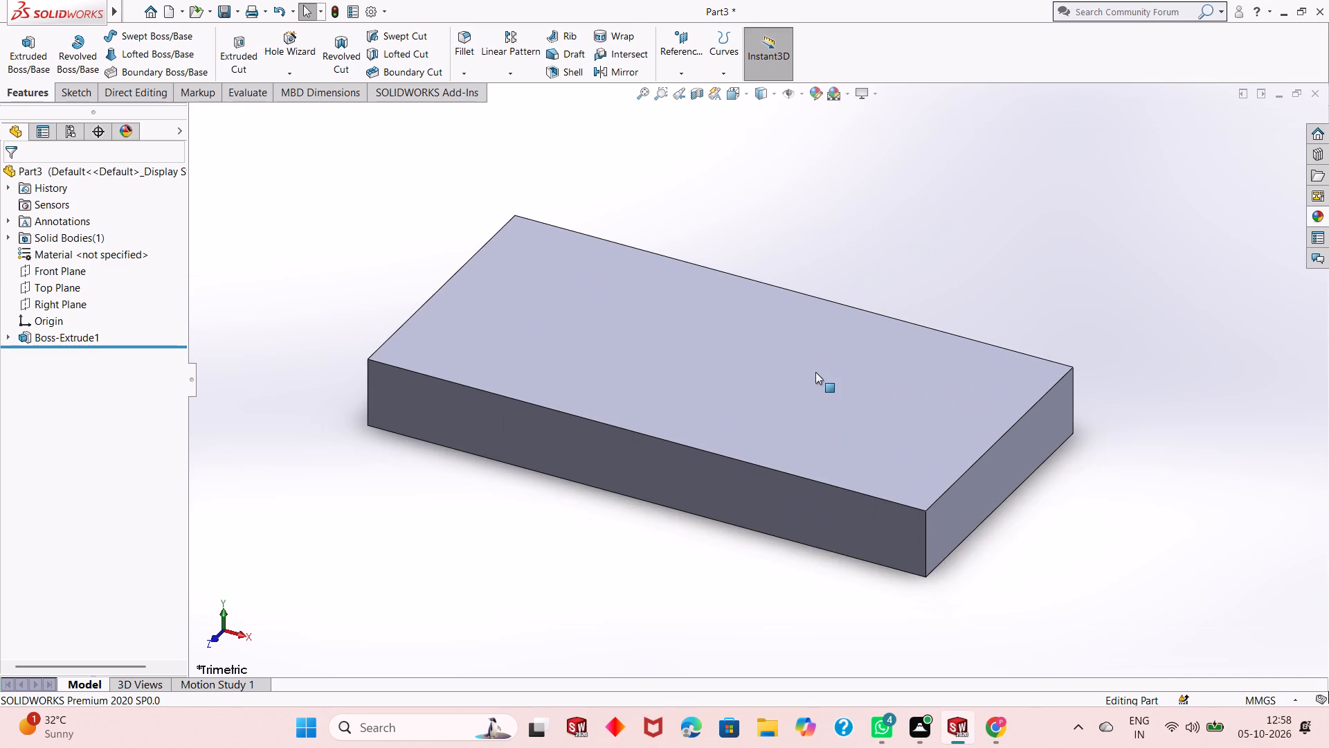
{"action": "scroll", "coordinate": [815, 373], "scroll_direction": "down", "scroll_amount": 2}
{"action": "scroll", "coordinate": [792, 388], "scroll_direction": "up", "scroll_amount": 2}
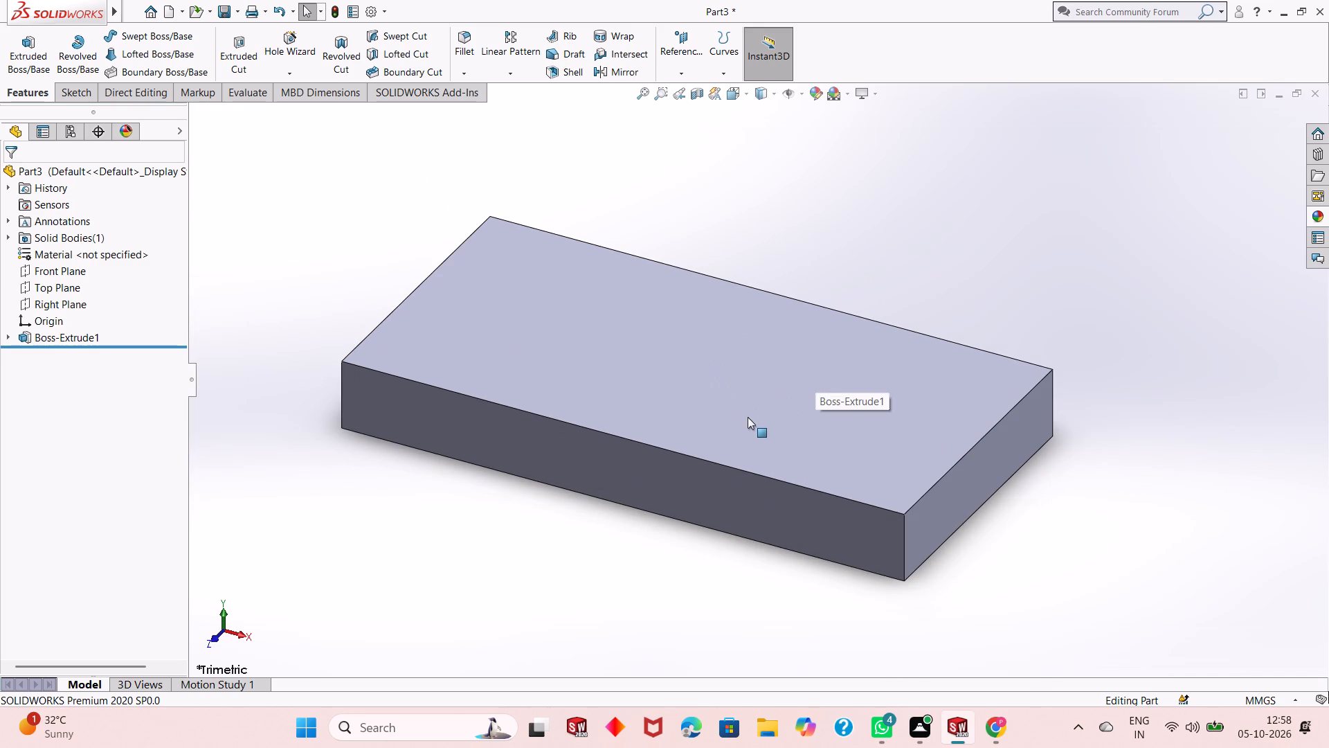
{"action": "scroll", "coordinate": [750, 414], "scroll_direction": "up", "scroll_amount": 1}
{"action": "middle_click_drag", "start_coordinate": [752, 418], "coordinate": [741, 386]}
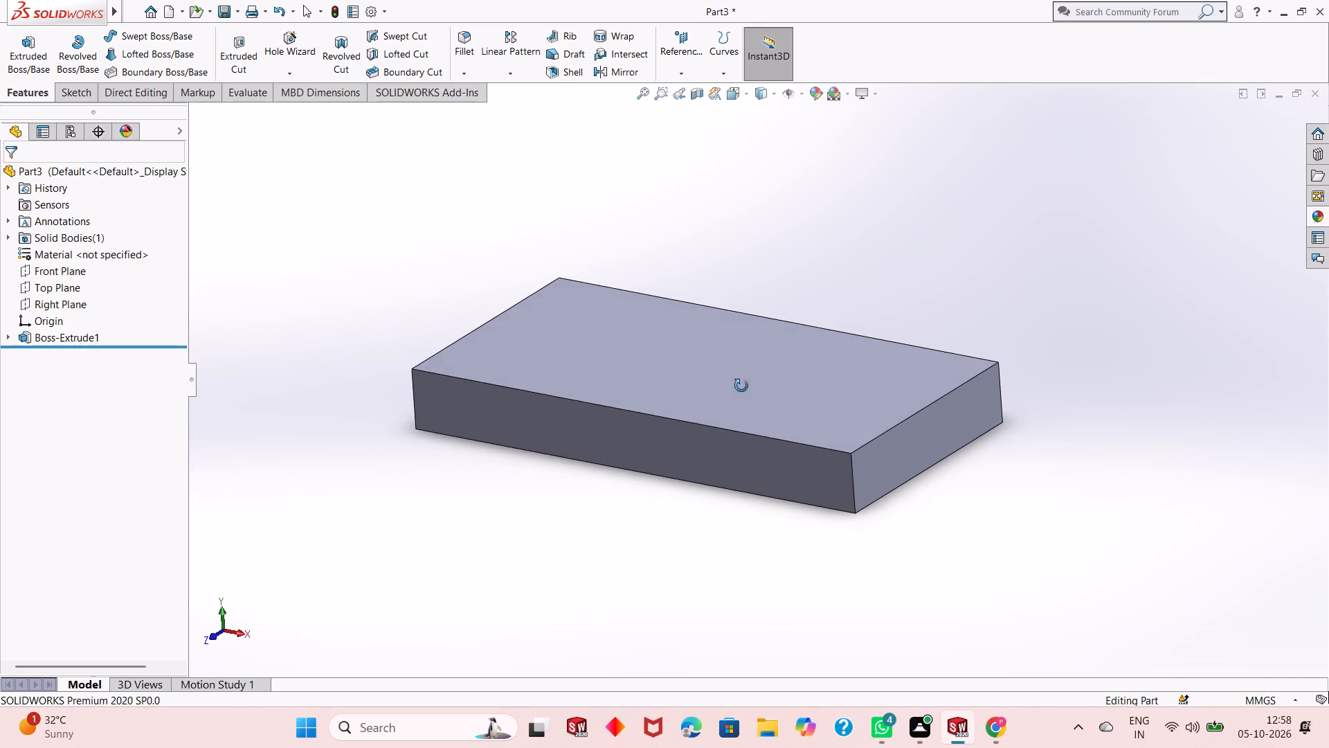
{"action": "middle_click_drag", "start_coordinate": [741, 386], "coordinate": [757, 344]}
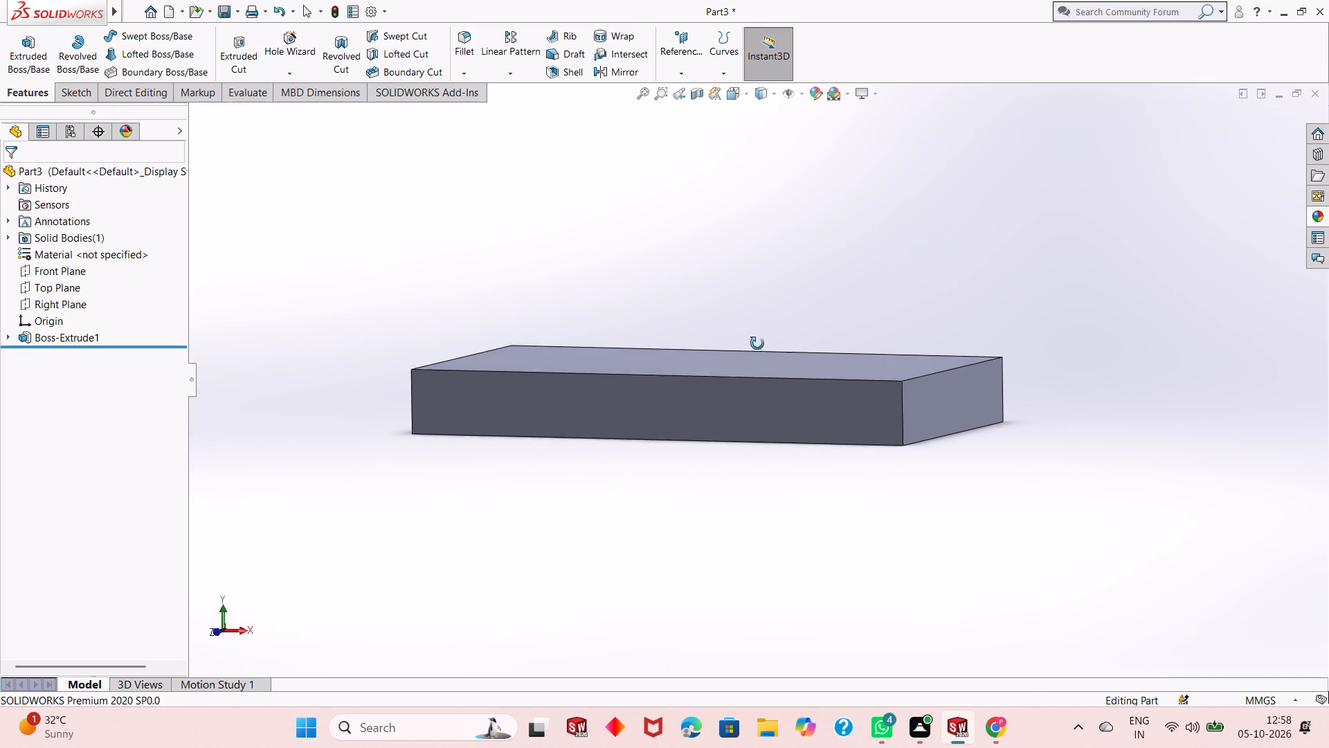
{"action": "middle_click_drag", "start_coordinate": [757, 344], "coordinate": [727, 439]}
{"action": "scroll", "coordinate": [688, 279], "scroll_direction": "down", "scroll_amount": 2}
{"action": "scroll", "coordinate": [700, 368], "scroll_direction": "up", "scroll_amount": 2}
{"action": "scroll", "coordinate": [813, 419], "scroll_direction": "up", "scroll_amount": 1}
{"action": "middle_click_drag", "start_coordinate": [810, 382], "coordinate": [834, 389]}
{"action": "scroll", "coordinate": [688, 375], "scroll_direction": "down", "scroll_amount": 1}
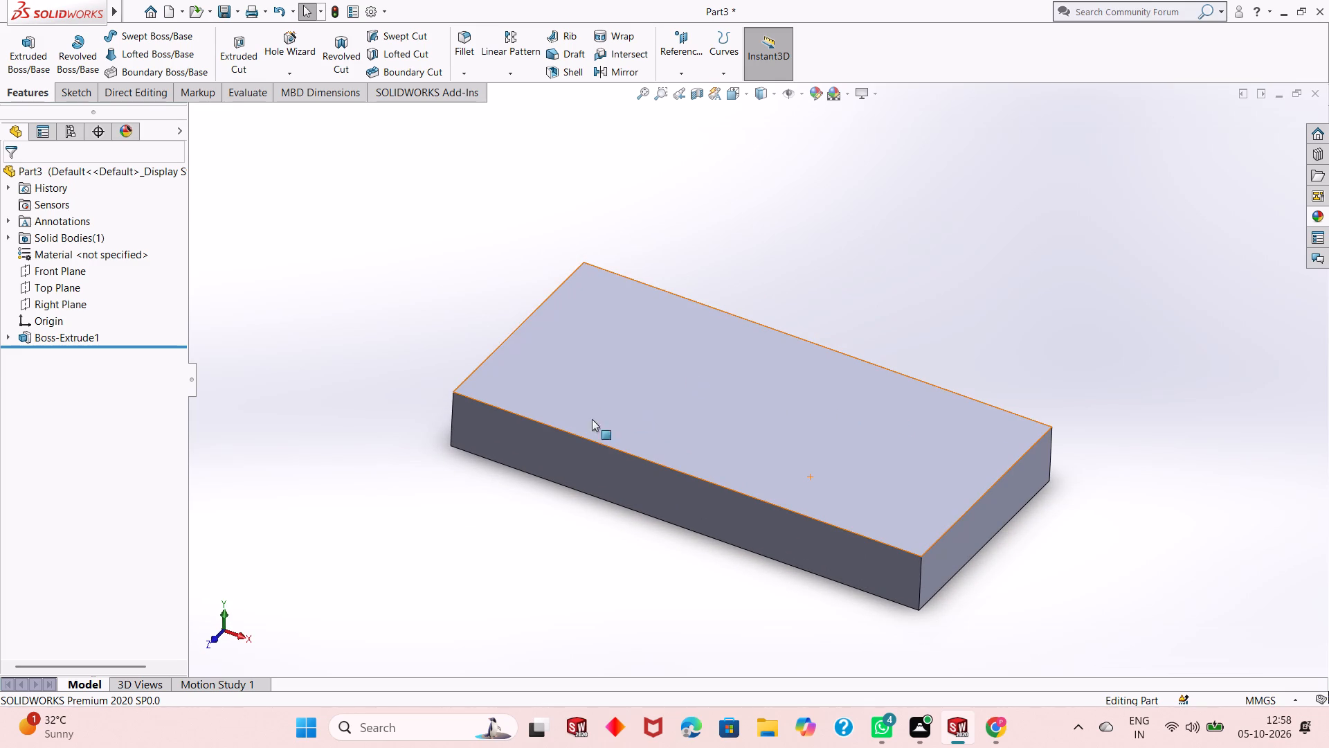
Sketch on the block's top face a corner rectangle about 27 mm wide, left of the origin, spanning between both long edges.
{"action": "left_click", "coordinate": [763, 432]}
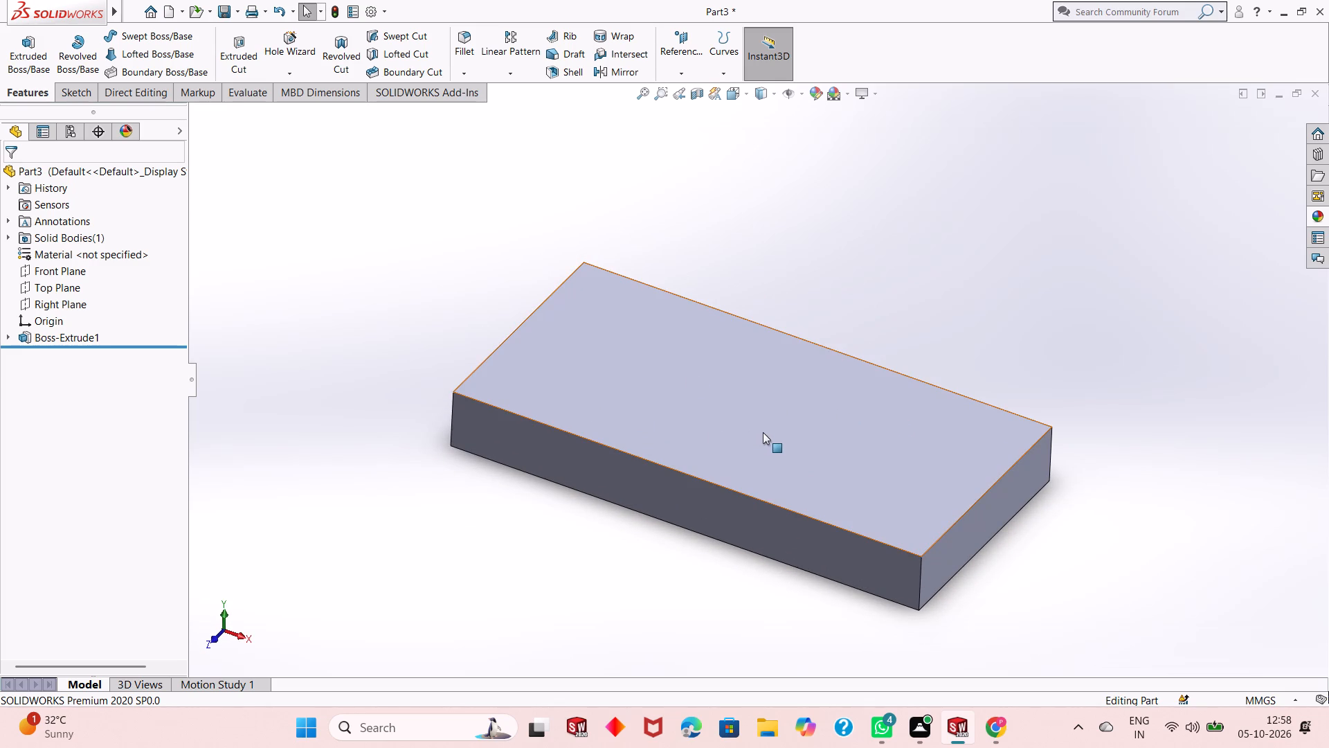
{"action": "left_click", "coordinate": [826, 397]}
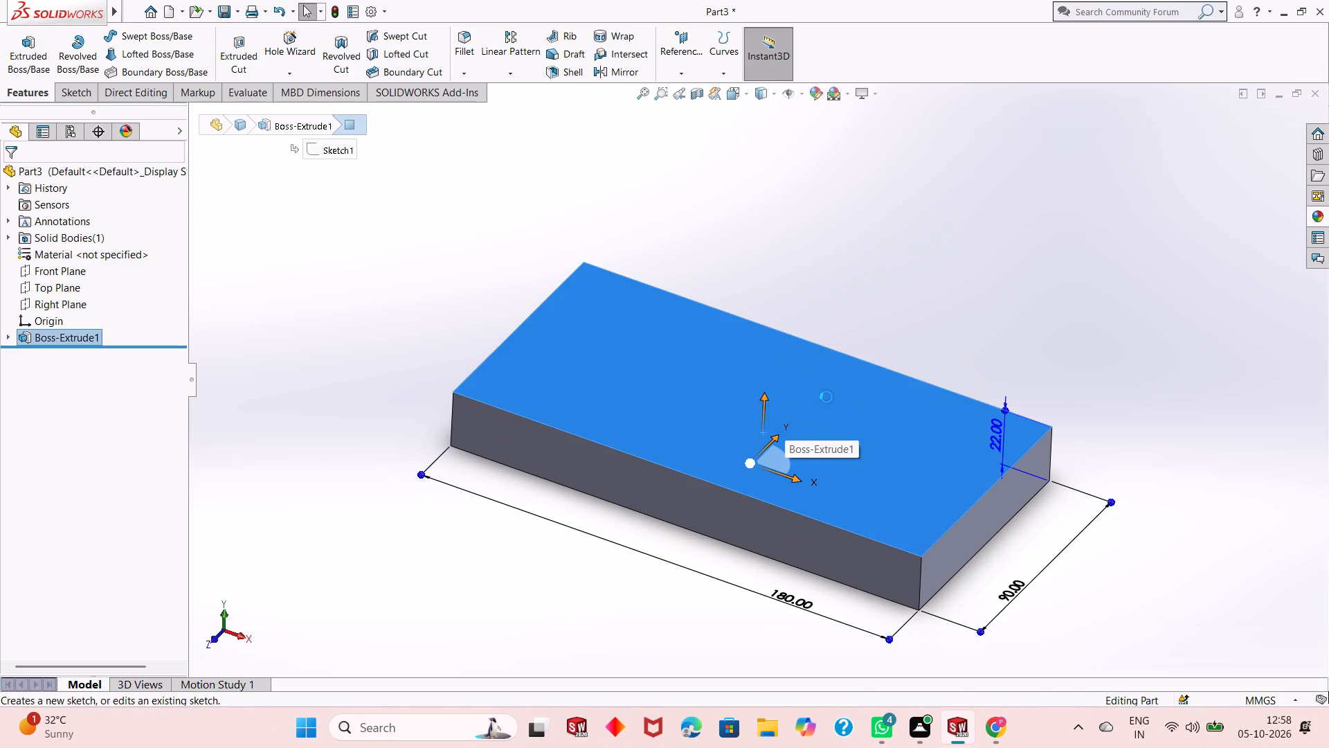
{"action": "key", "text": "ctrl+8"}
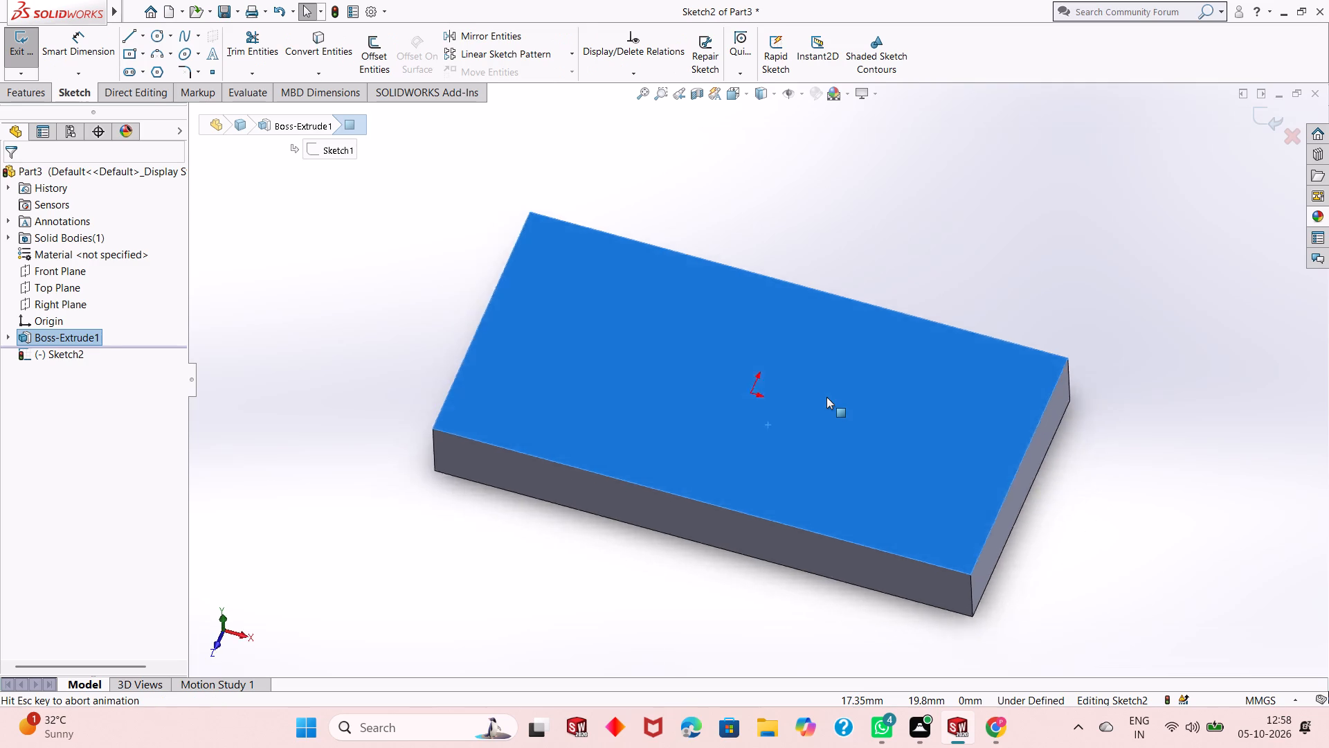
{"action": "left_click", "coordinate": [264, 311]}
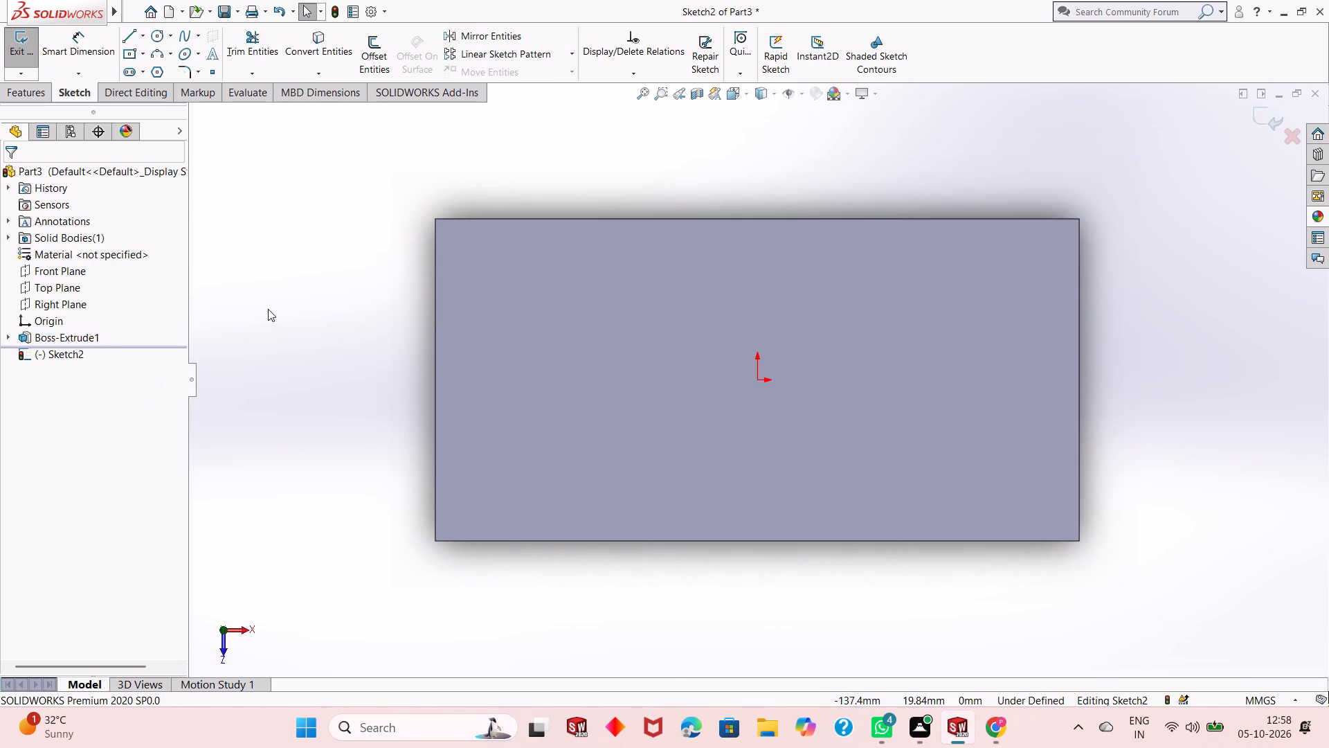
{"action": "left_click", "coordinate": [140, 55]}
{"action": "left_click", "coordinate": [151, 62]}
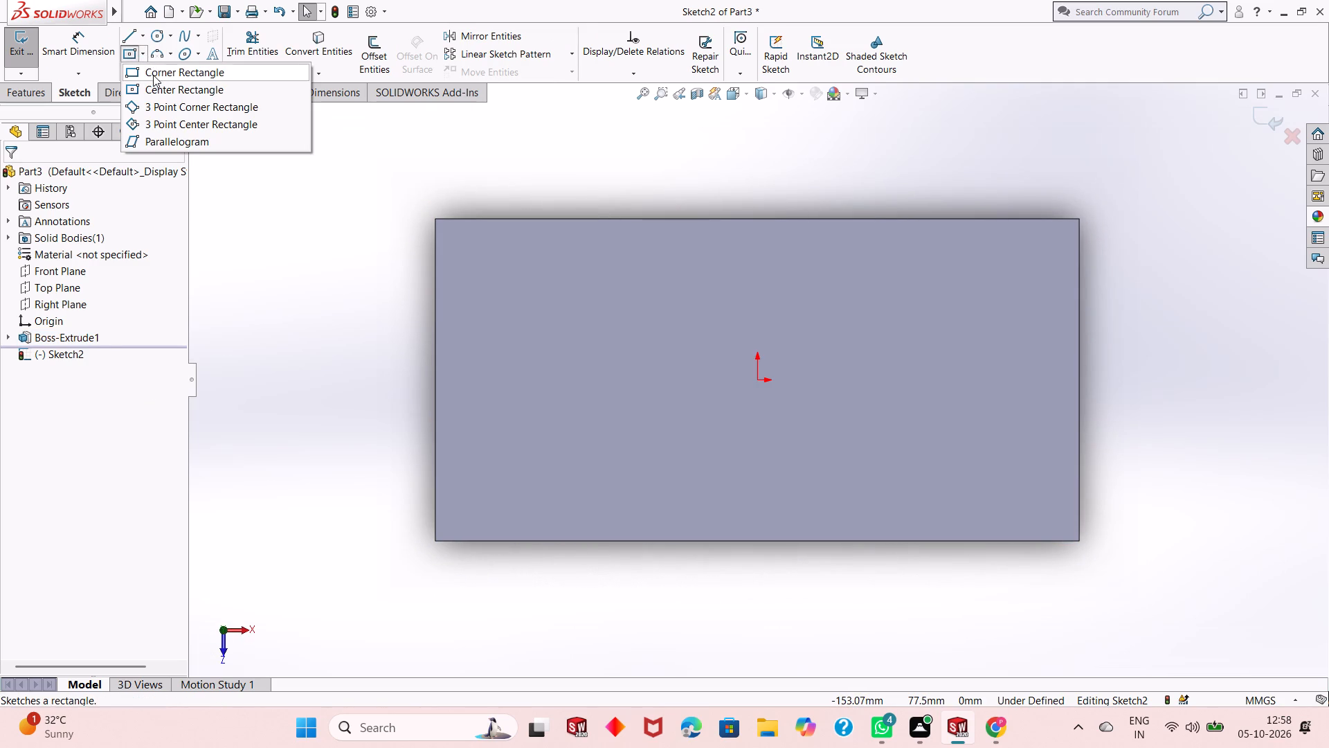
{"action": "left_click", "coordinate": [153, 75]}
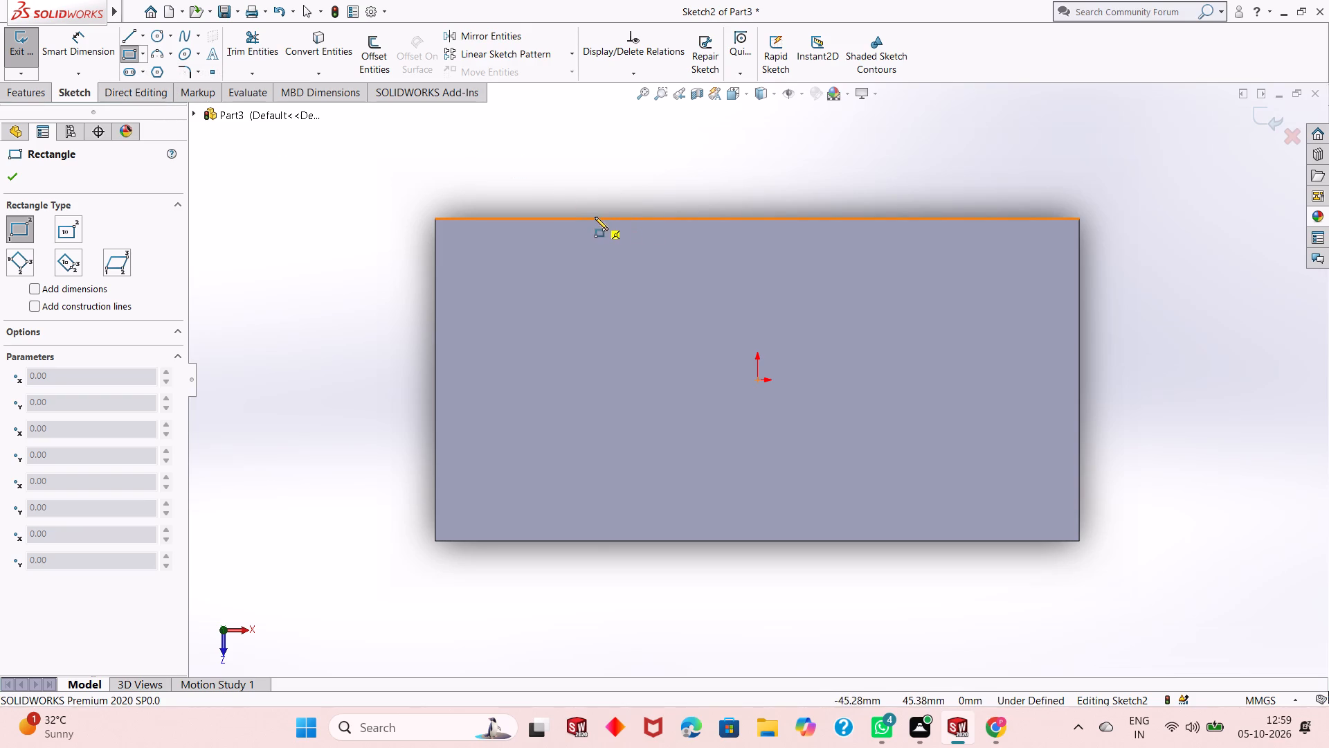
{"action": "left_click", "coordinate": [566, 216]}
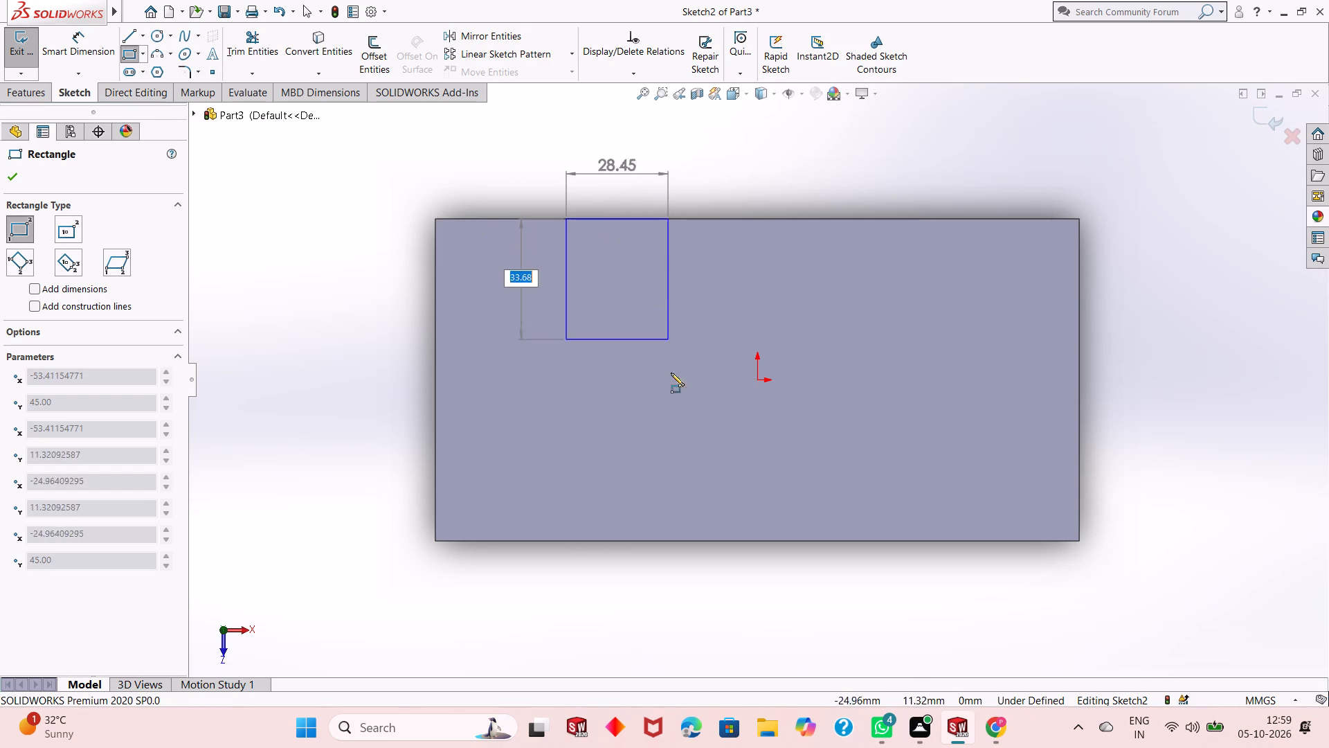
{"action": "left_click", "coordinate": [662, 542]}
{"action": "key", "text": "Escape"}
{"action": "key", "text": "Escape"}
{"action": "key", "text": "Escape"}
{"action": "key", "text": "Escape"}
Dimension the strip rectangle's width to 23 mm.
{"action": "left_click", "coordinate": [63, 52]}
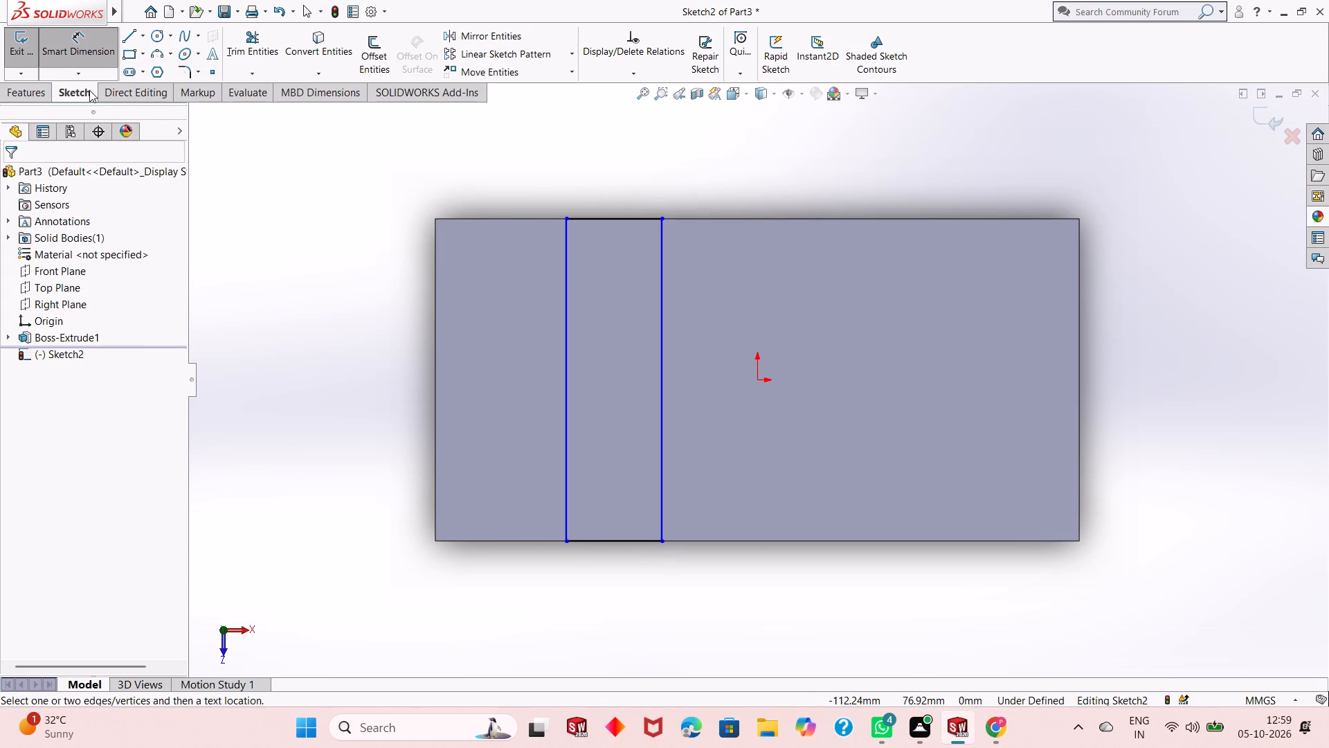
{"action": "left_click", "coordinate": [624, 542]}
{"action": "left_click", "coordinate": [635, 590]}
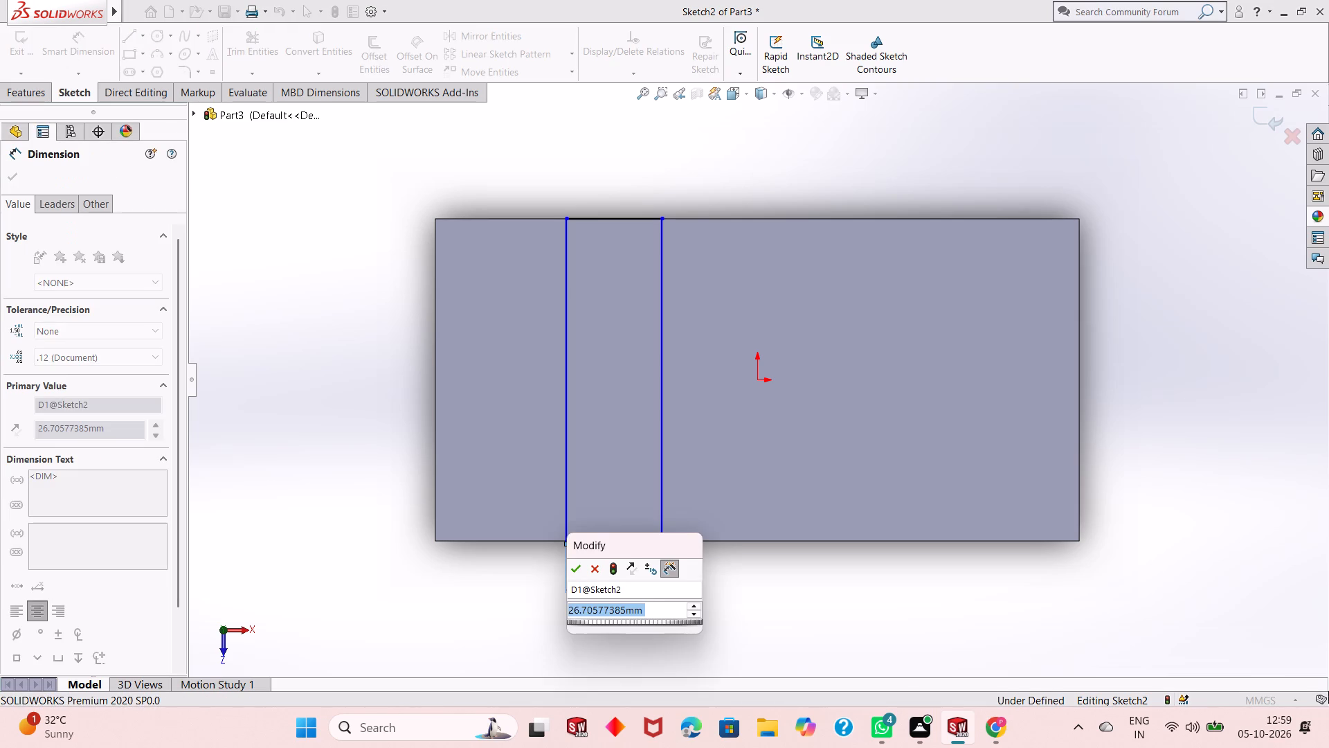
{"action": "type", "text": "23"}
{"action": "key", "text": "Return"}
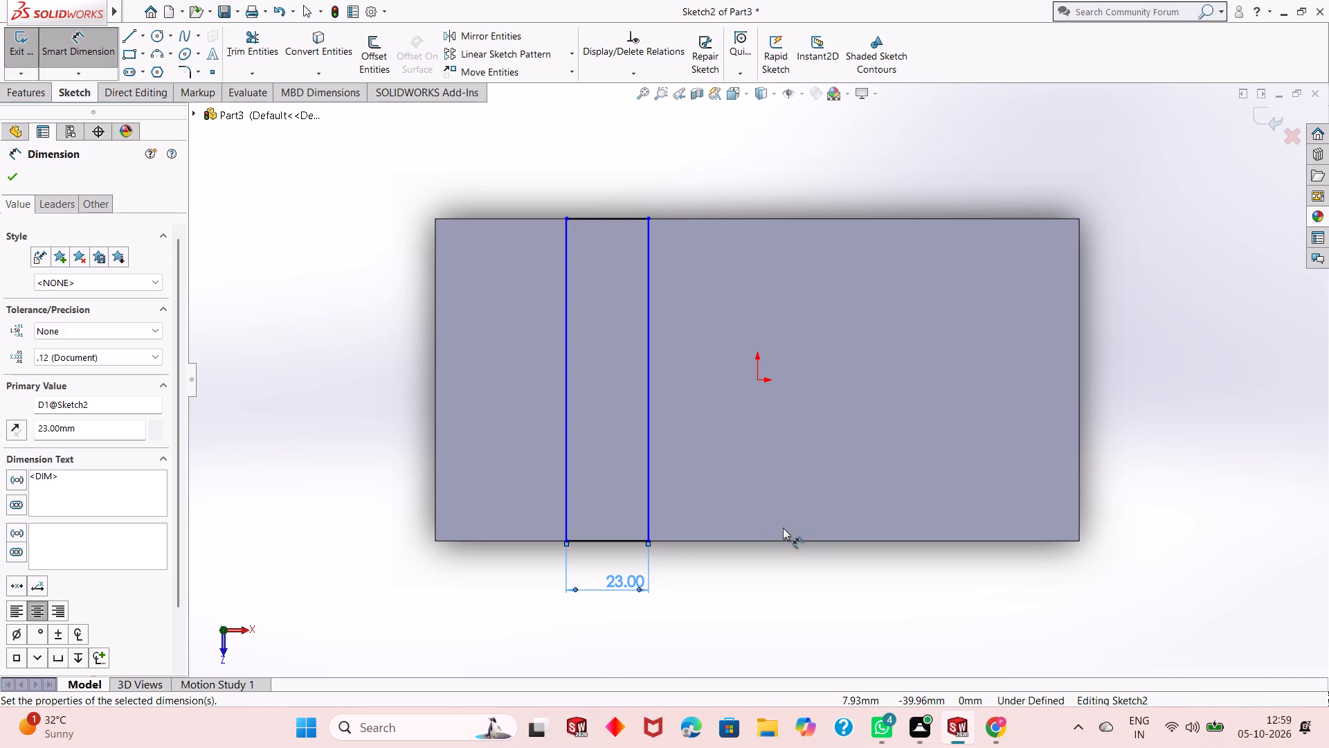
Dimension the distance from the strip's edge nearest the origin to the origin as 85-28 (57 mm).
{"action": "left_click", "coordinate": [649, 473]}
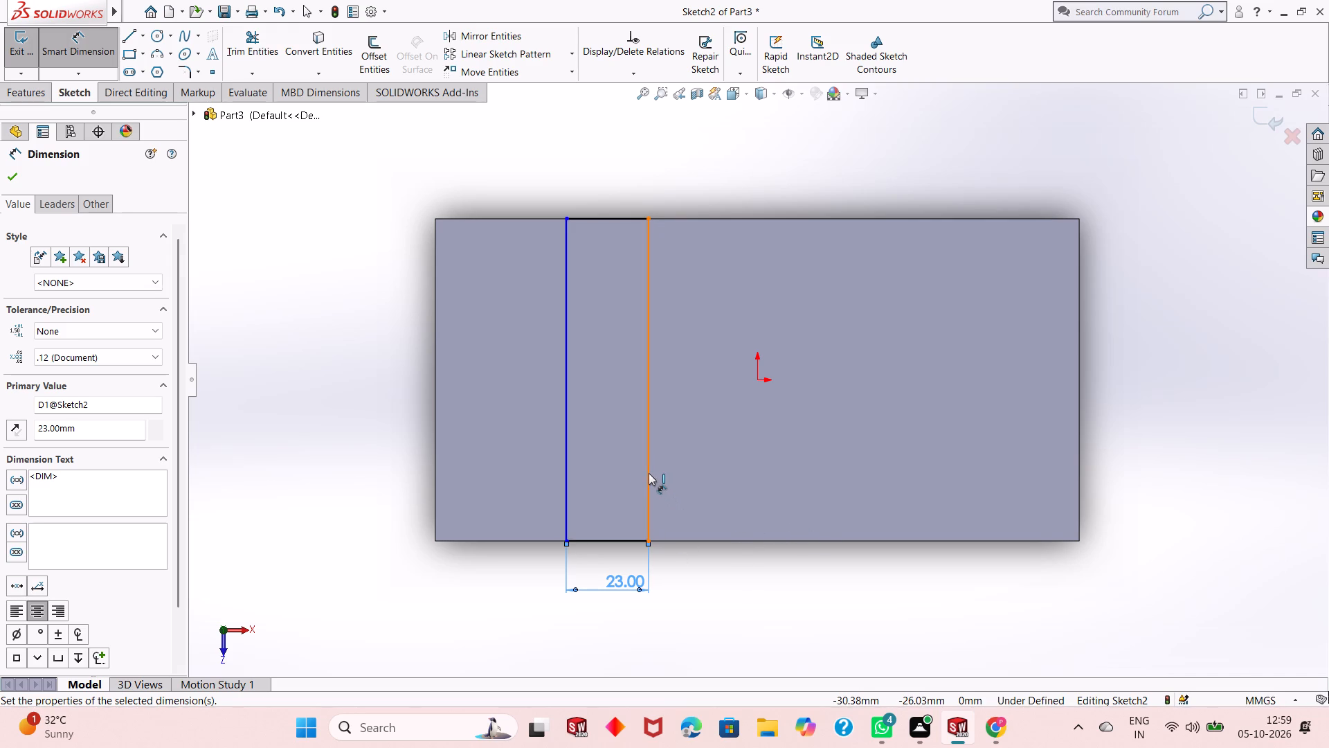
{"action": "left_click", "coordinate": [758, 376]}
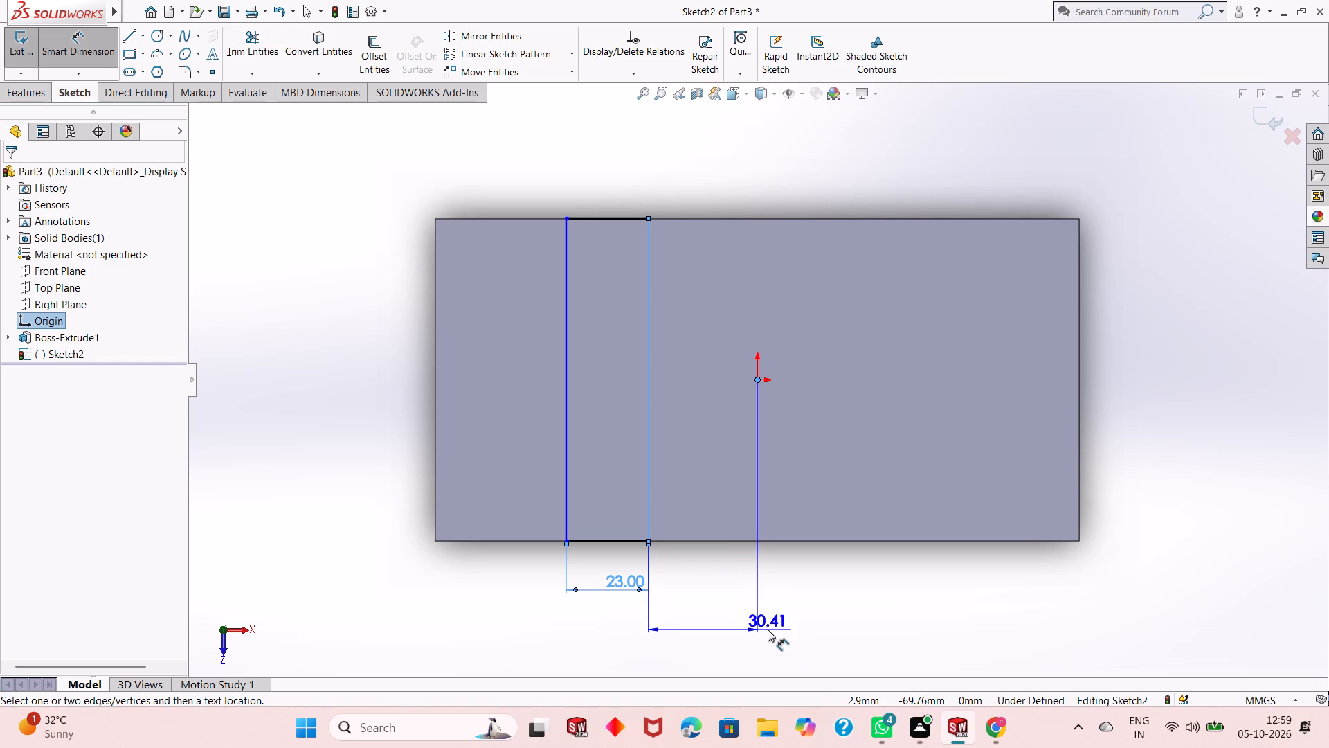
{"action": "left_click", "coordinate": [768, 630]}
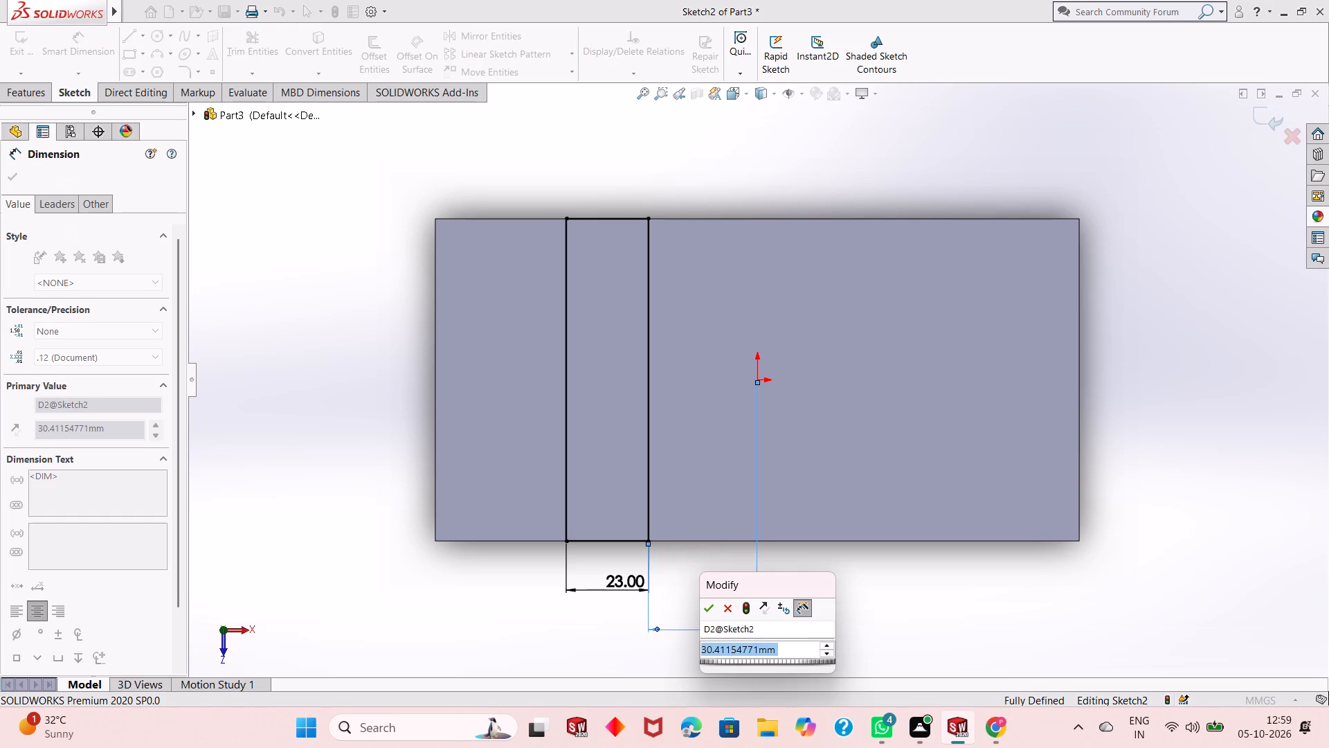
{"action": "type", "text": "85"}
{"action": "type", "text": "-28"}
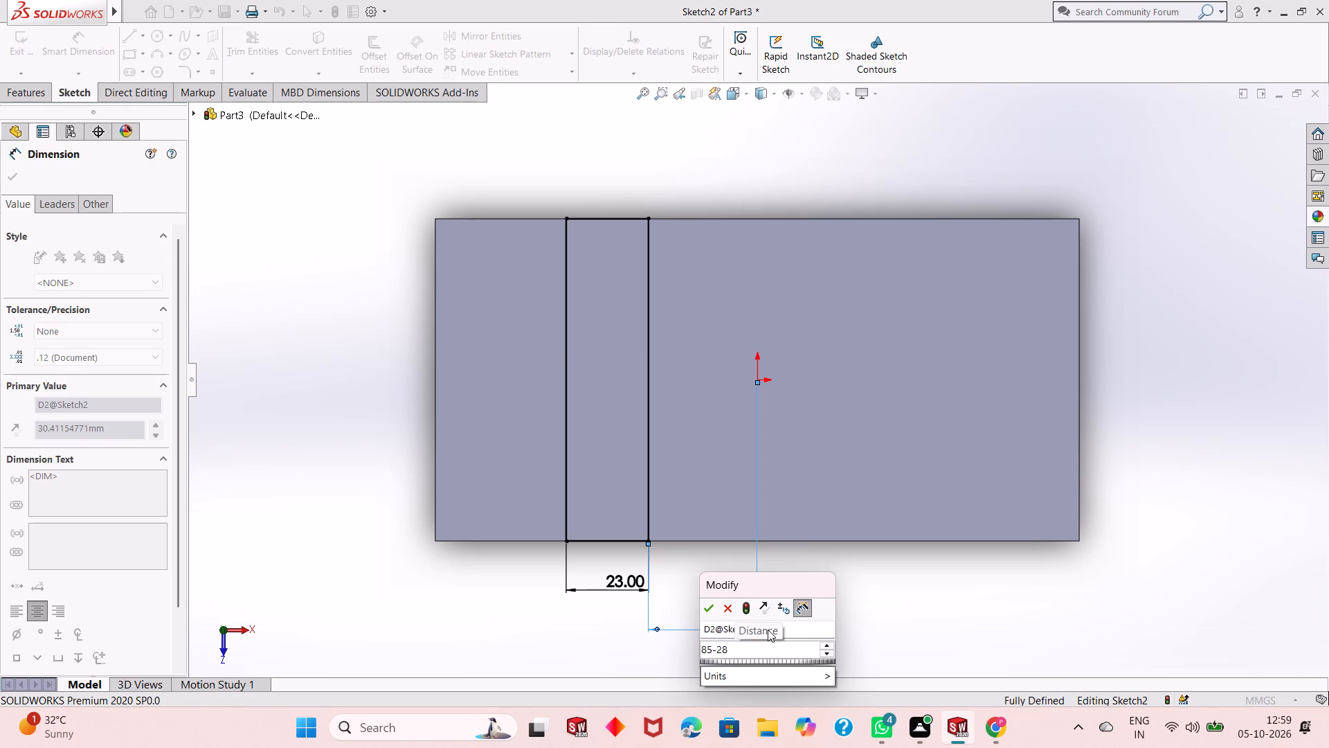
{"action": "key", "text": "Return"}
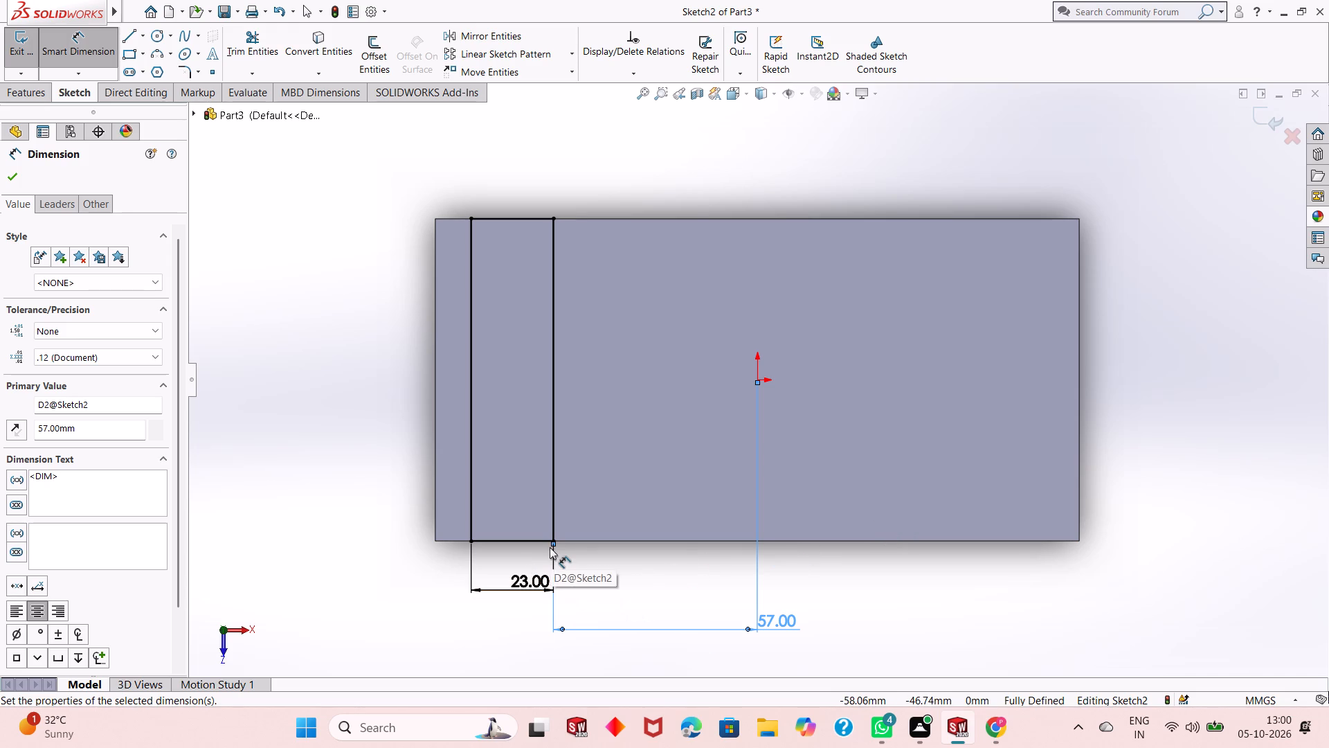
Examine the dimensioned strip sketch on the block's top face from several angles and zoom levels.
{"action": "scroll", "coordinate": [587, 539], "scroll_direction": "down", "scroll_amount": 1}
{"action": "scroll", "coordinate": [587, 539], "scroll_direction": "up", "scroll_amount": 3}
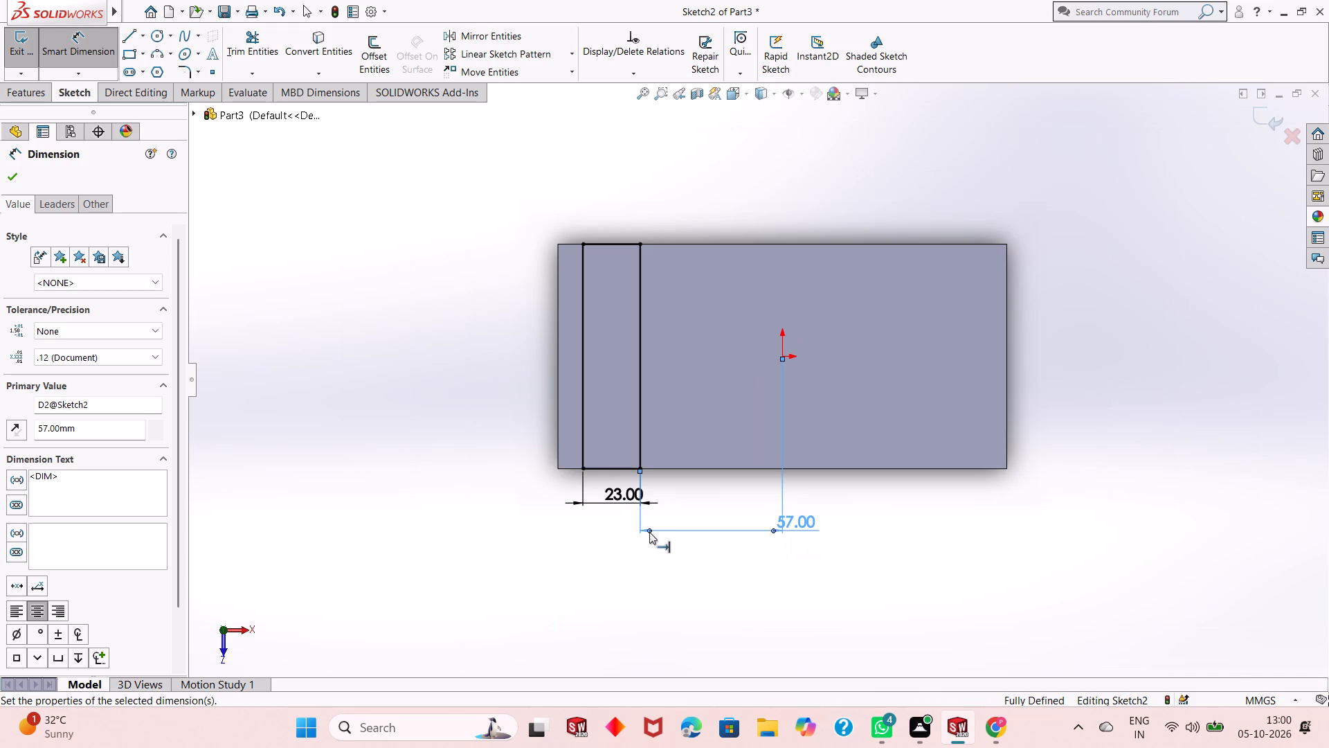
{"action": "scroll", "coordinate": [649, 532], "scroll_direction": "up", "scroll_amount": 1}
{"action": "middle_click_drag", "start_coordinate": [649, 532], "coordinate": [639, 285]}
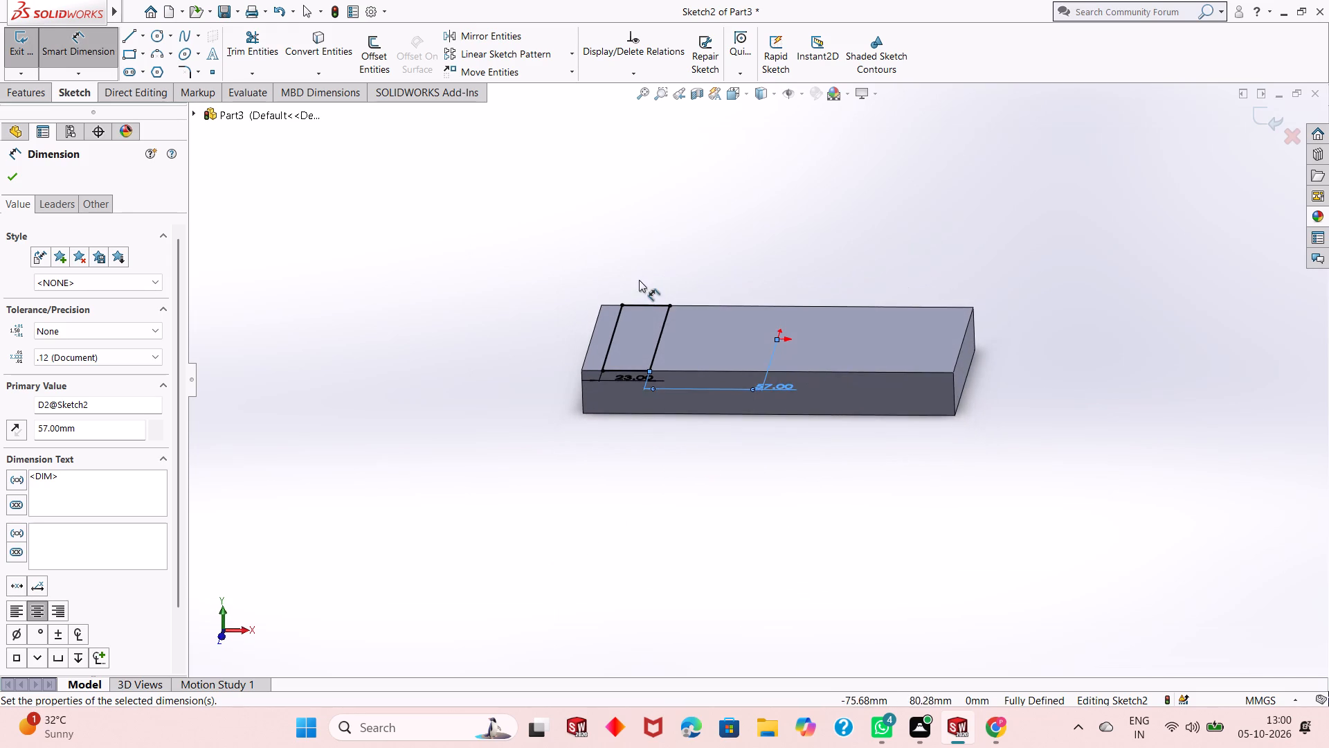
{"action": "scroll", "coordinate": [639, 295], "scroll_direction": "down", "scroll_amount": 1}
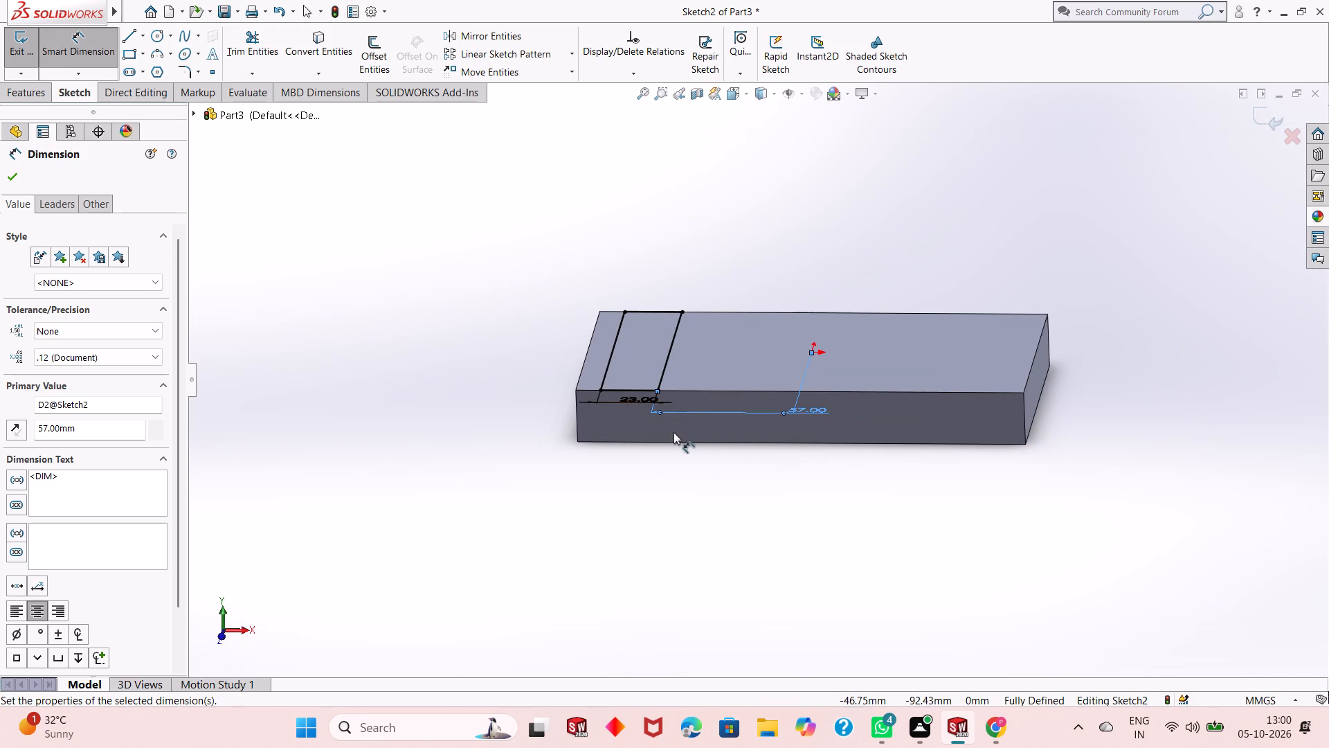
{"action": "middle_click_drag", "start_coordinate": [674, 432], "coordinate": [670, 380]}
{"action": "scroll", "coordinate": [670, 373], "scroll_direction": "down", "scroll_amount": 3}
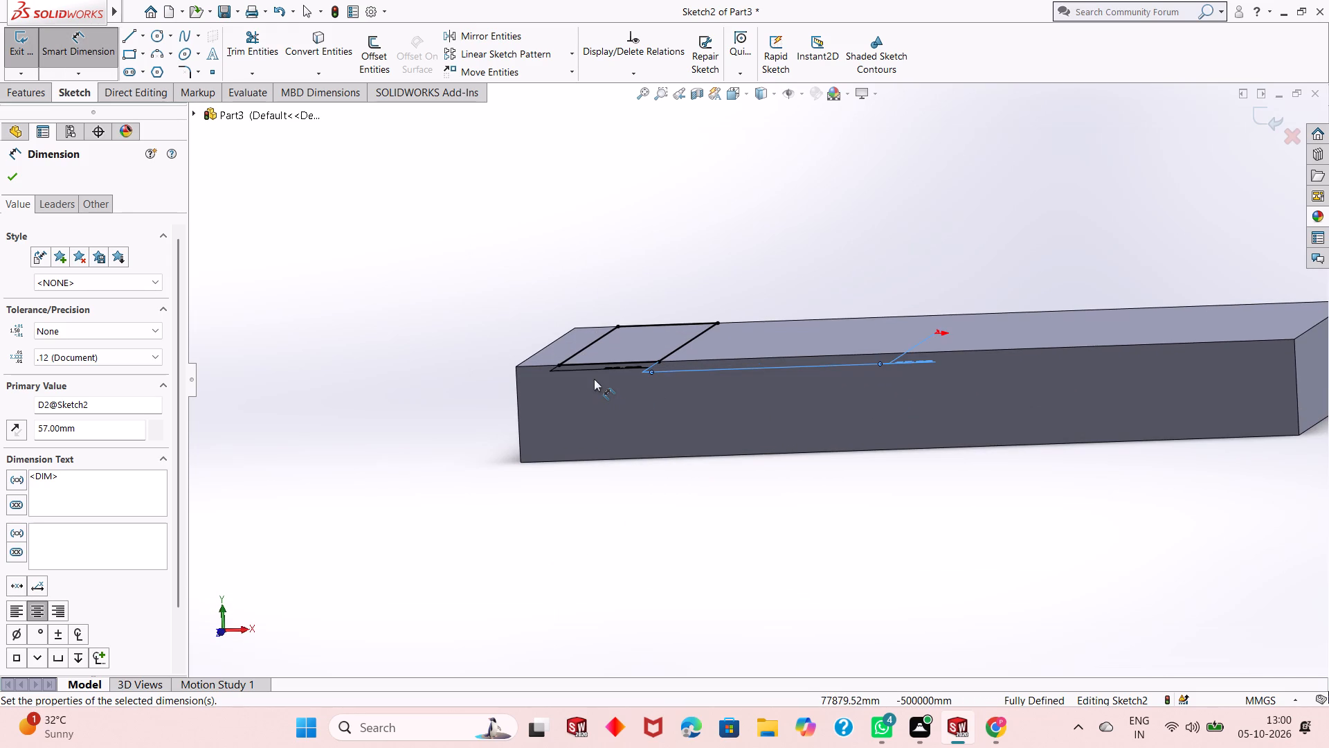
{"action": "scroll", "coordinate": [784, 350], "scroll_direction": "down", "scroll_amount": 1}
{"action": "scroll", "coordinate": [770, 446], "scroll_direction": "up", "scroll_amount": 1}
{"action": "middle_click_drag", "start_coordinate": [798, 423], "coordinate": [814, 488]}
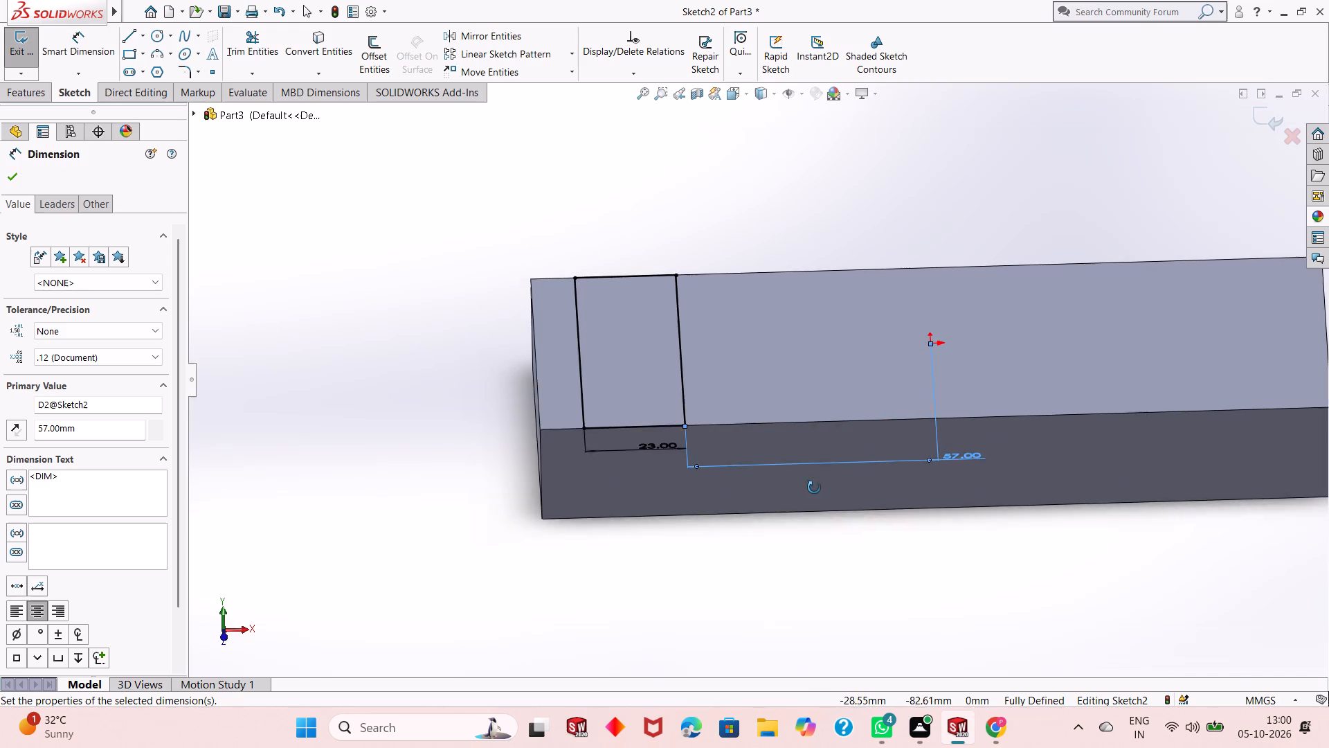
{"action": "middle_click_drag", "start_coordinate": [814, 488], "coordinate": [814, 500]}
{"action": "middle_click_drag", "start_coordinate": [877, 447], "coordinate": [843, 535]}
{"action": "scroll", "coordinate": [750, 535], "scroll_direction": "up", "scroll_amount": 1}
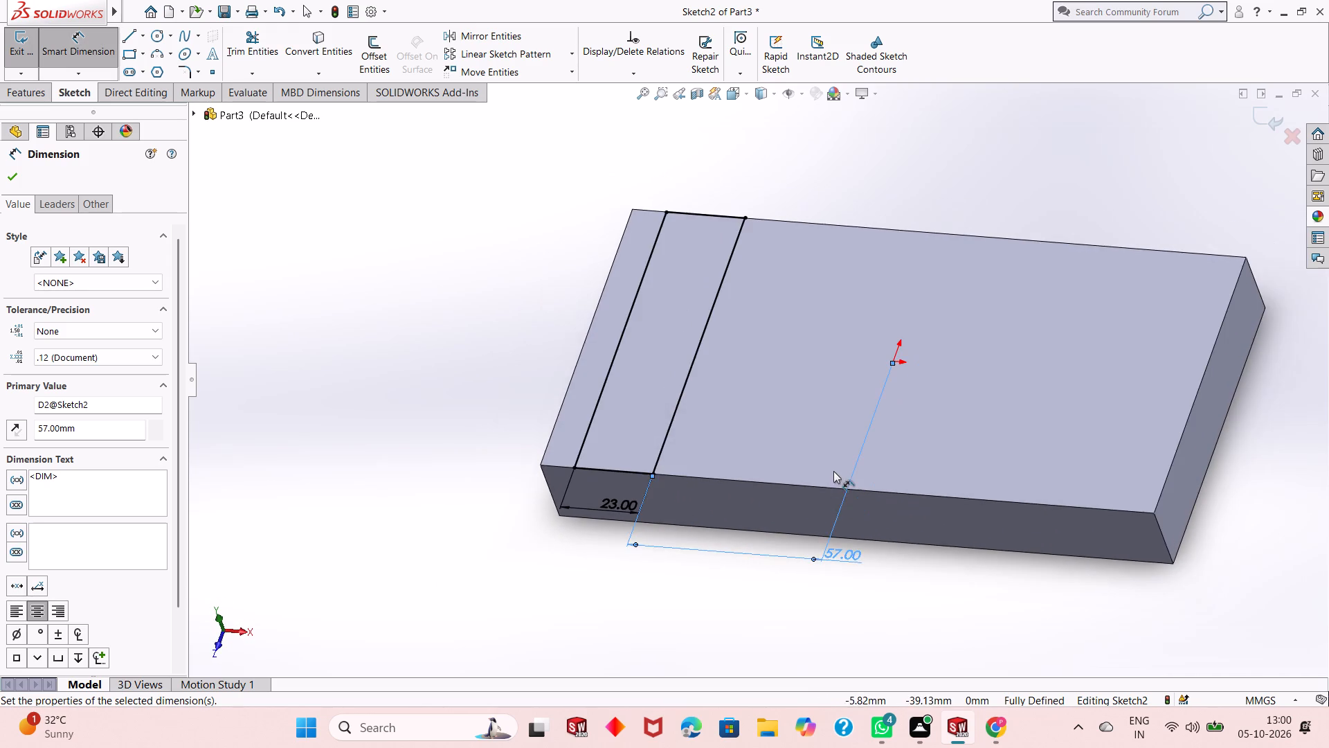
{"action": "scroll", "coordinate": [833, 471], "scroll_direction": "down", "scroll_amount": 1}
{"action": "middle_click_drag", "start_coordinate": [752, 509], "coordinate": [781, 517]}
{"action": "scroll", "coordinate": [775, 506], "scroll_direction": "down", "scroll_amount": 3}
{"action": "scroll", "coordinate": [763, 526], "scroll_direction": "up", "scroll_amount": 3}
{"action": "scroll", "coordinate": [825, 337], "scroll_direction": "down", "scroll_amount": 1}
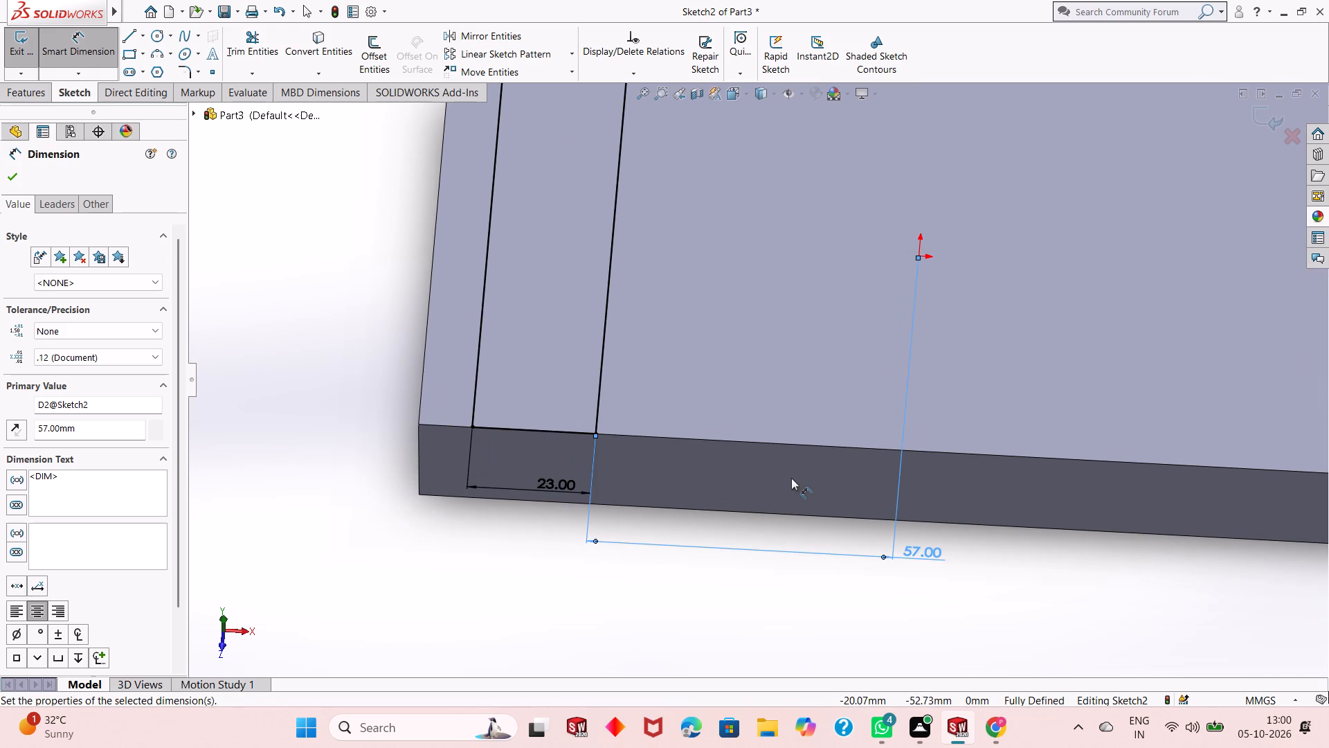
{"action": "scroll", "coordinate": [798, 479], "scroll_direction": "up", "scroll_amount": 1}
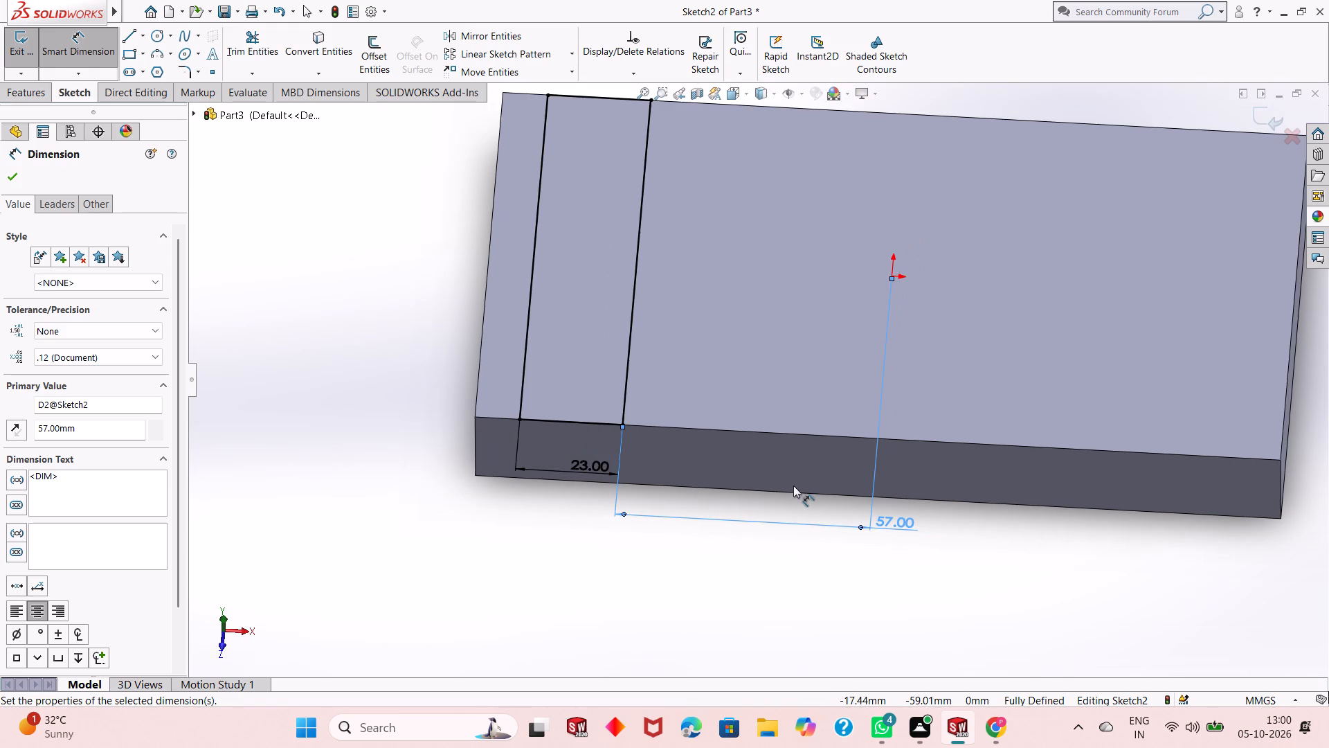
{"action": "scroll", "coordinate": [793, 486], "scroll_direction": "up", "scroll_amount": 1}
{"action": "middle_click_drag", "start_coordinate": [790, 426], "coordinate": [768, 470]}
{"action": "scroll", "coordinate": [754, 462], "scroll_direction": "down", "scroll_amount": 2}
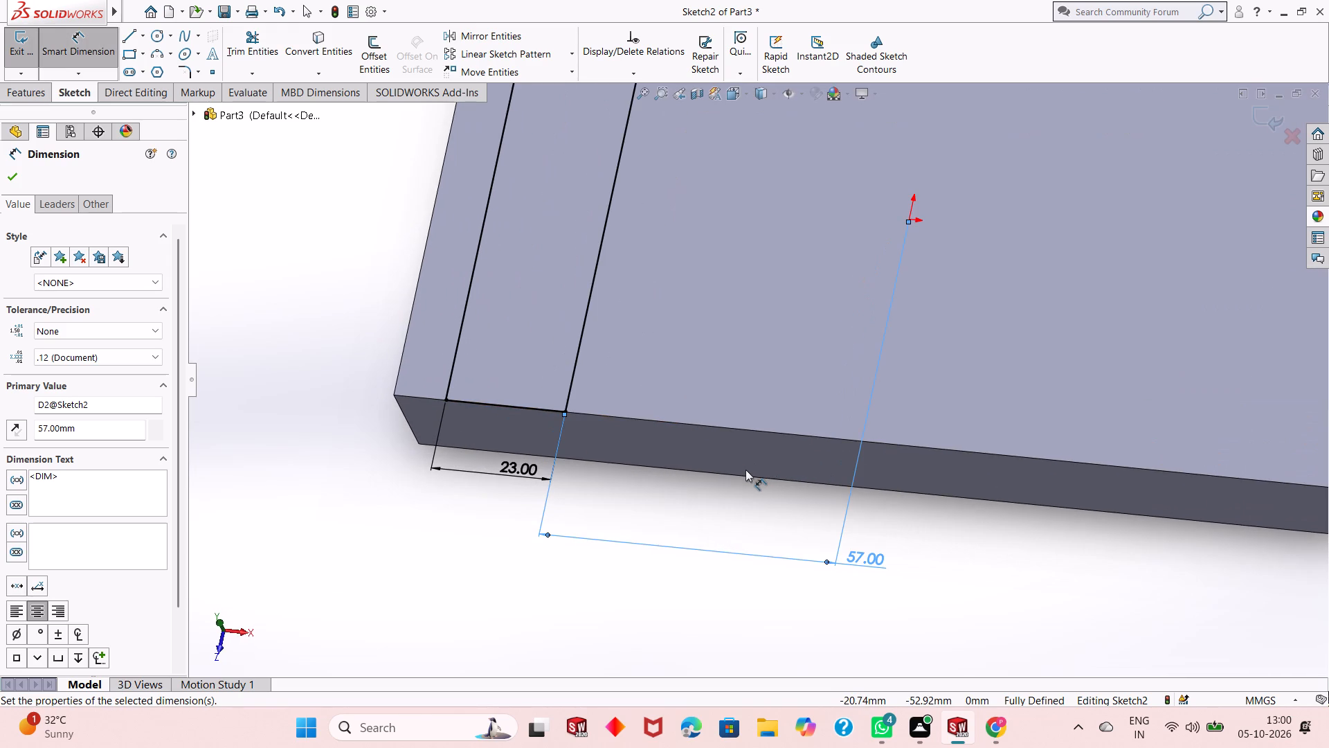
{"action": "key", "text": "ctrl+8"}
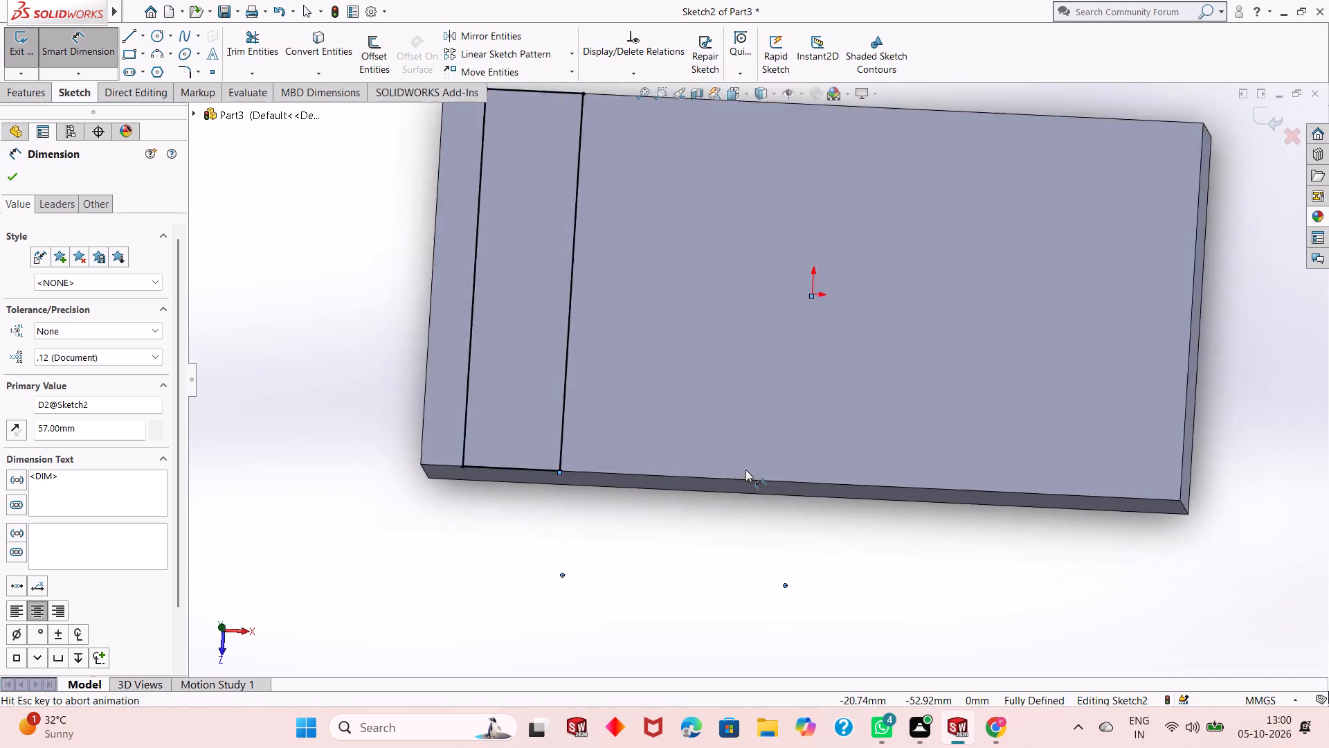
{"action": "scroll", "coordinate": [663, 524], "scroll_direction": "up", "scroll_amount": 1}
{"action": "key", "text": "Escape"}
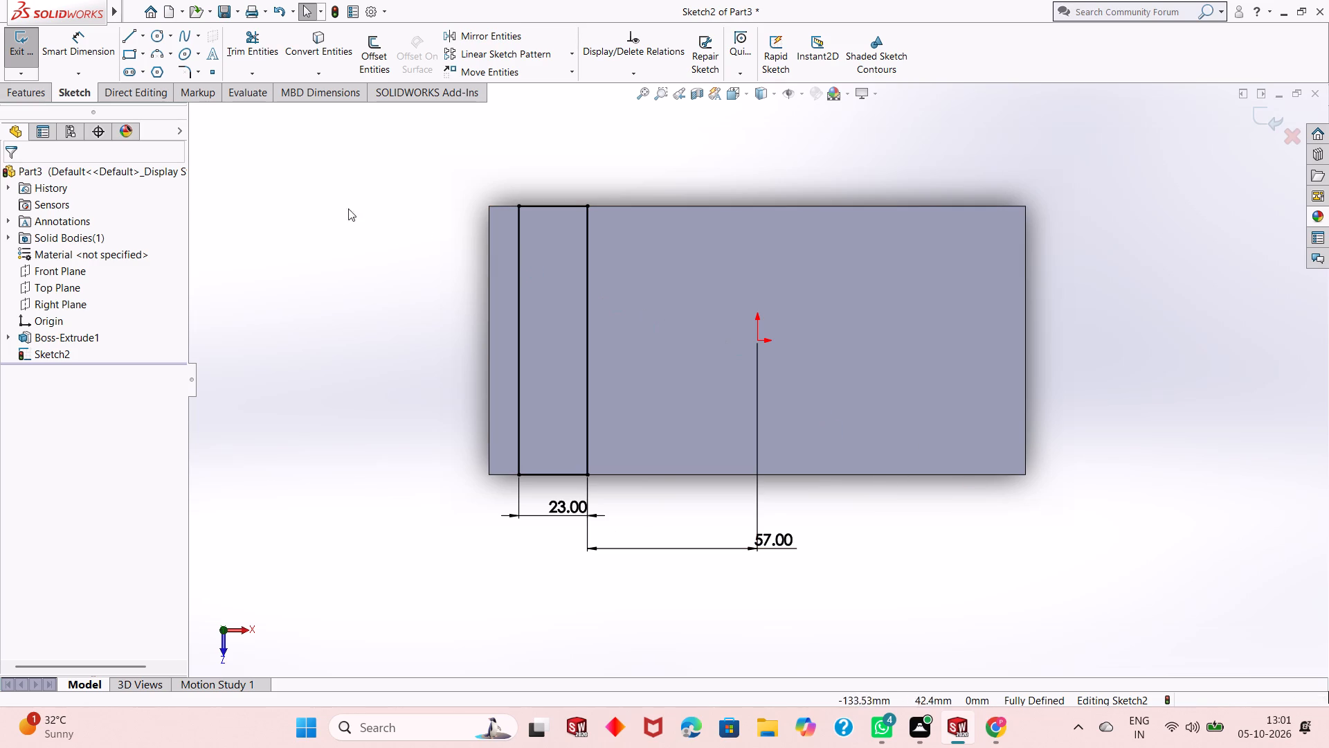
{"action": "key", "text": "Escape"}
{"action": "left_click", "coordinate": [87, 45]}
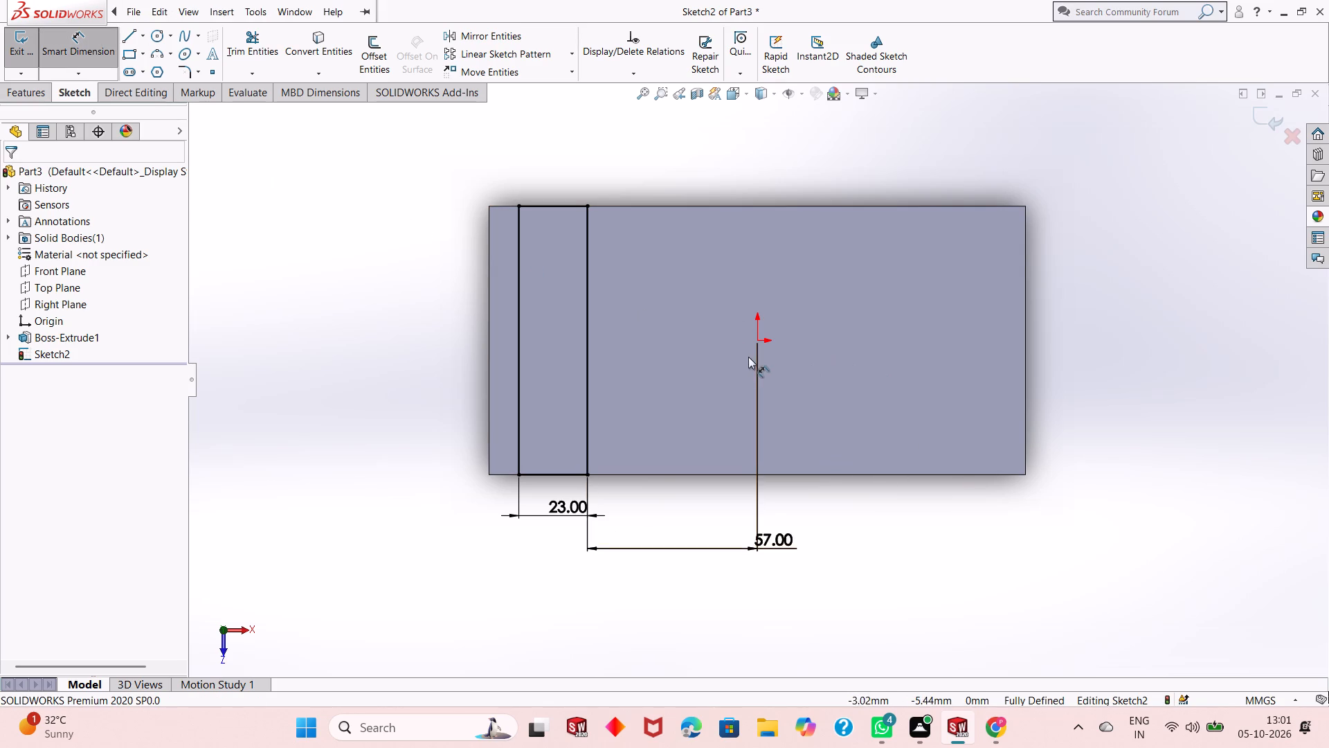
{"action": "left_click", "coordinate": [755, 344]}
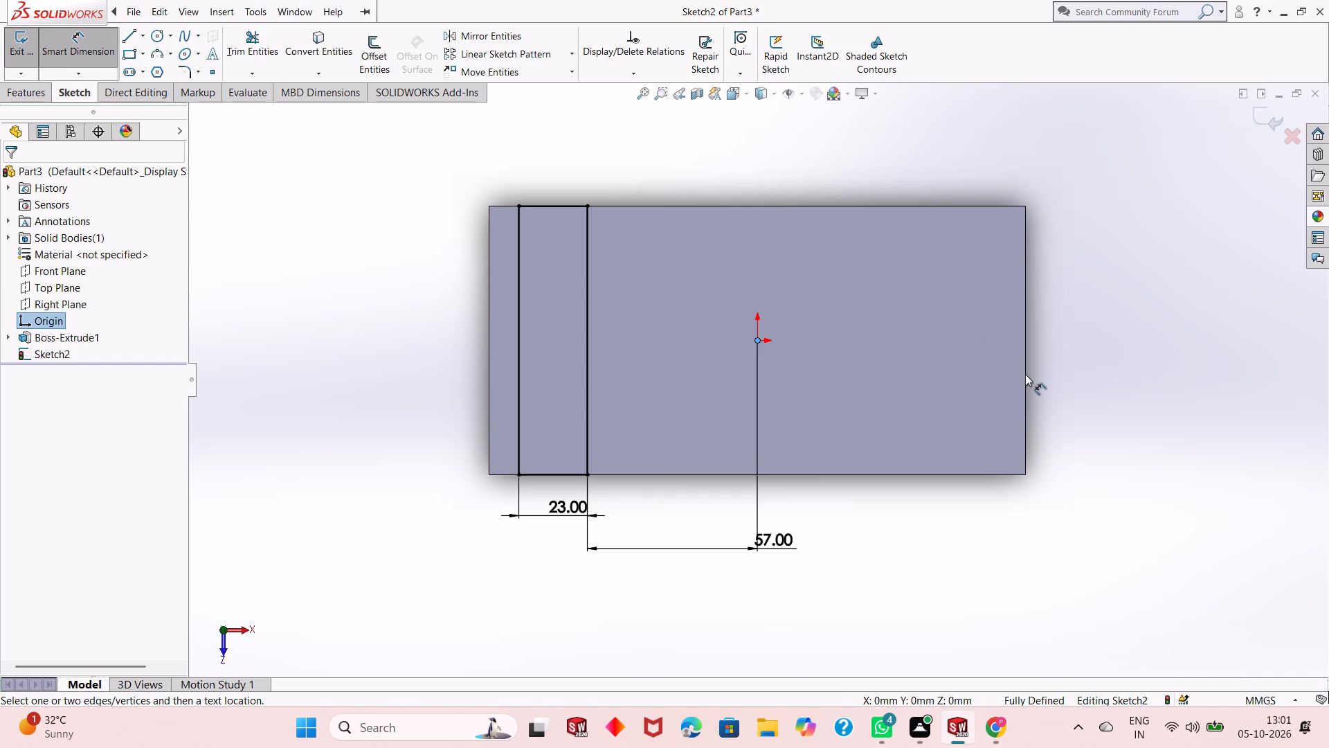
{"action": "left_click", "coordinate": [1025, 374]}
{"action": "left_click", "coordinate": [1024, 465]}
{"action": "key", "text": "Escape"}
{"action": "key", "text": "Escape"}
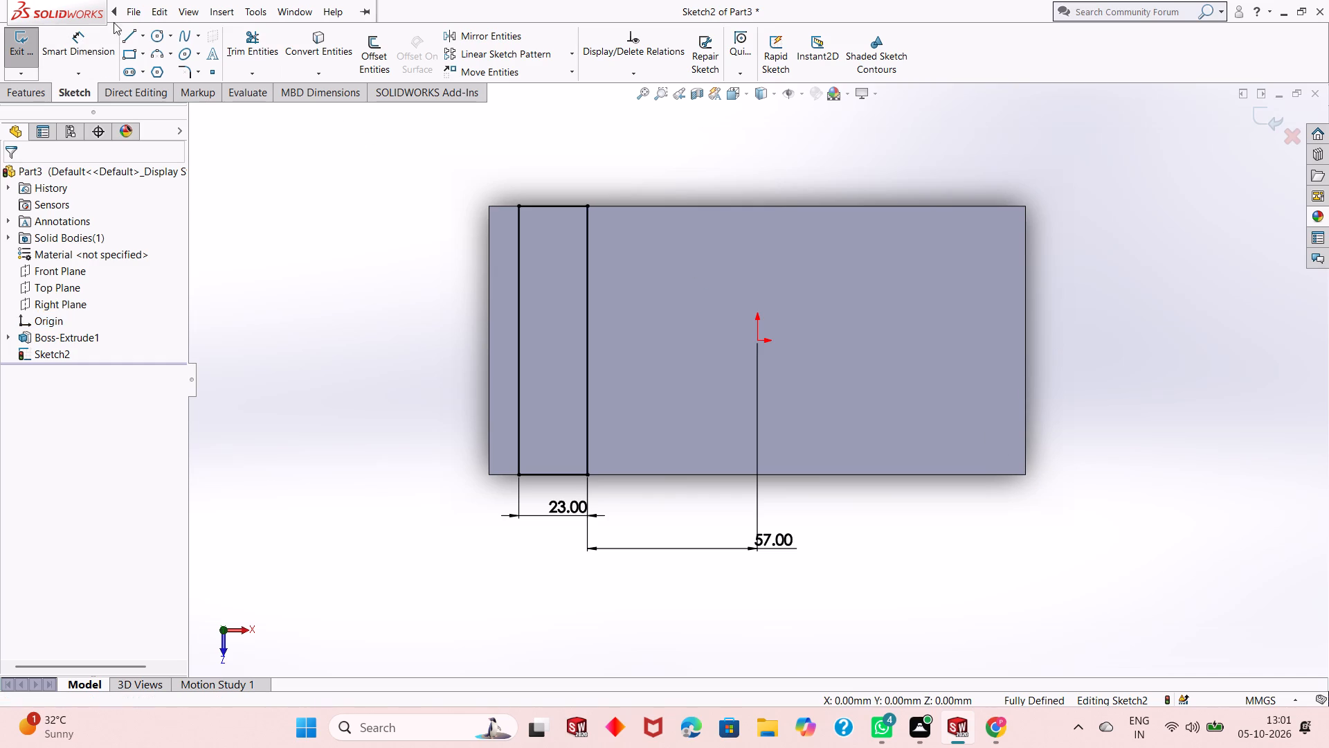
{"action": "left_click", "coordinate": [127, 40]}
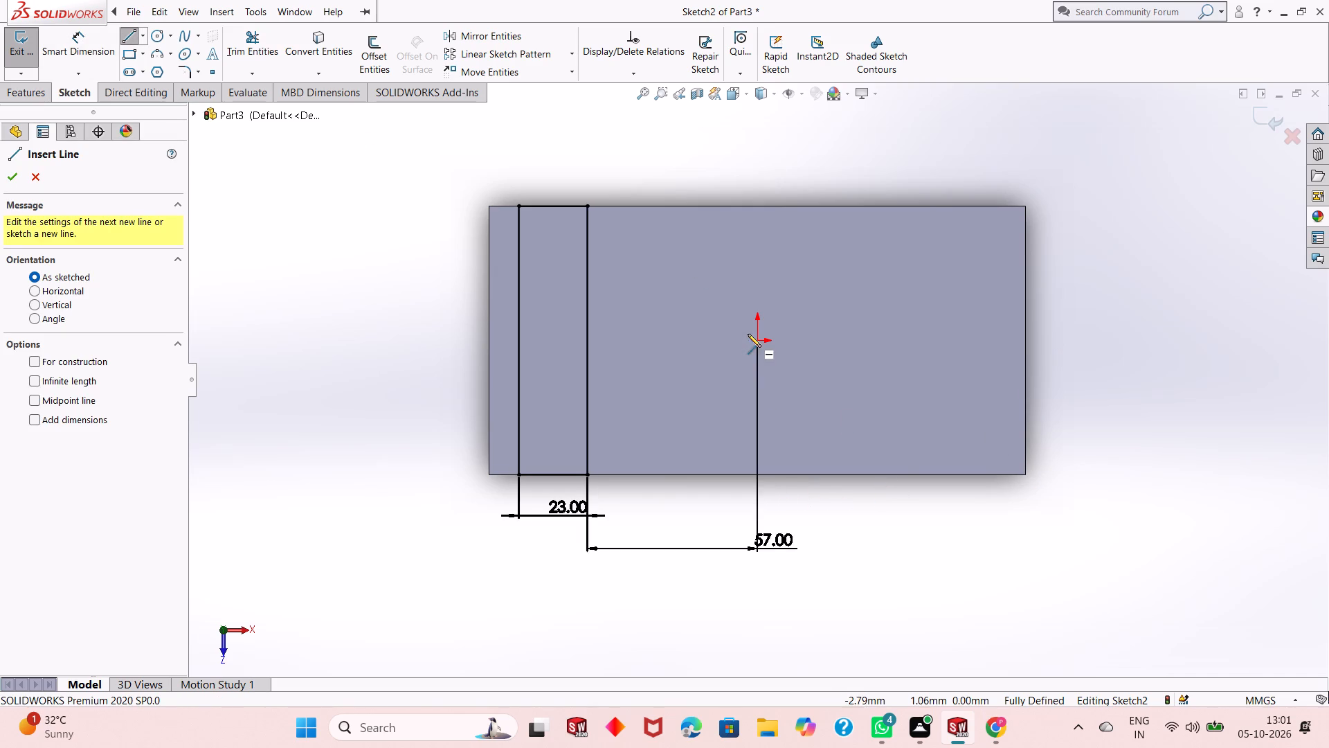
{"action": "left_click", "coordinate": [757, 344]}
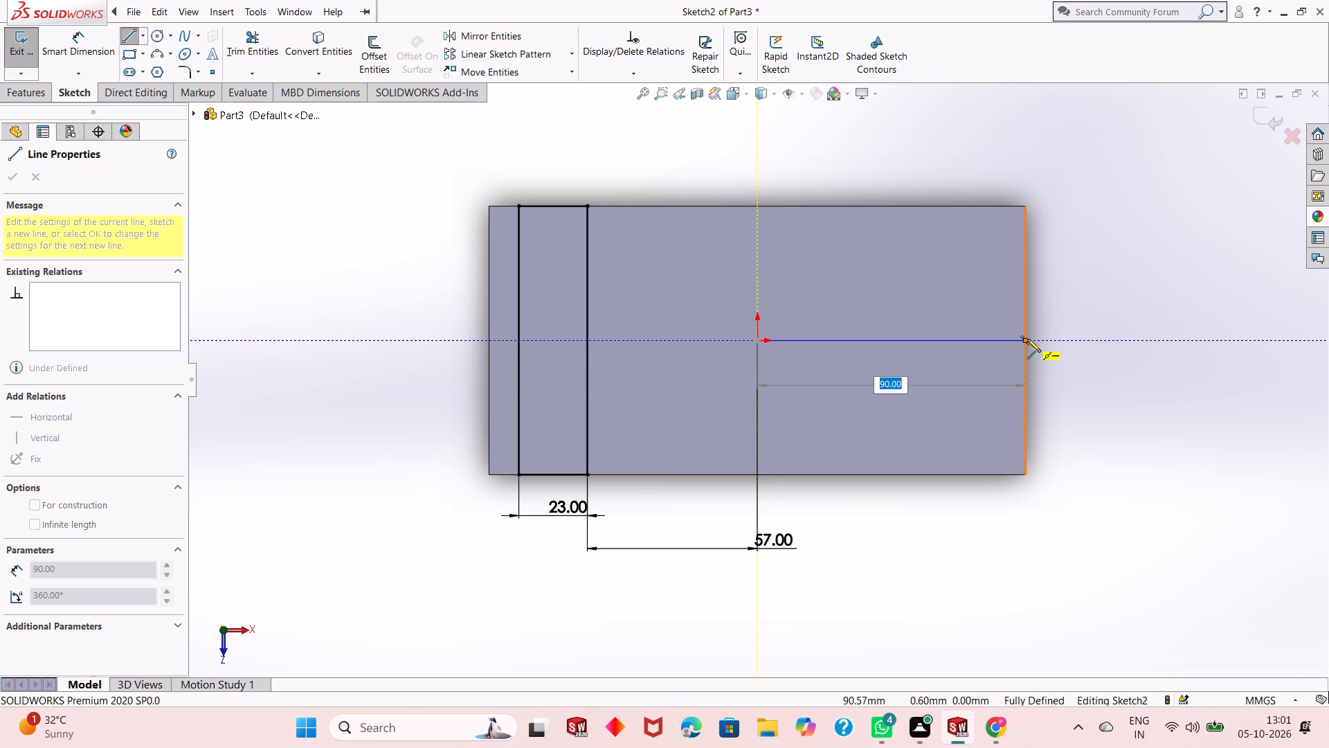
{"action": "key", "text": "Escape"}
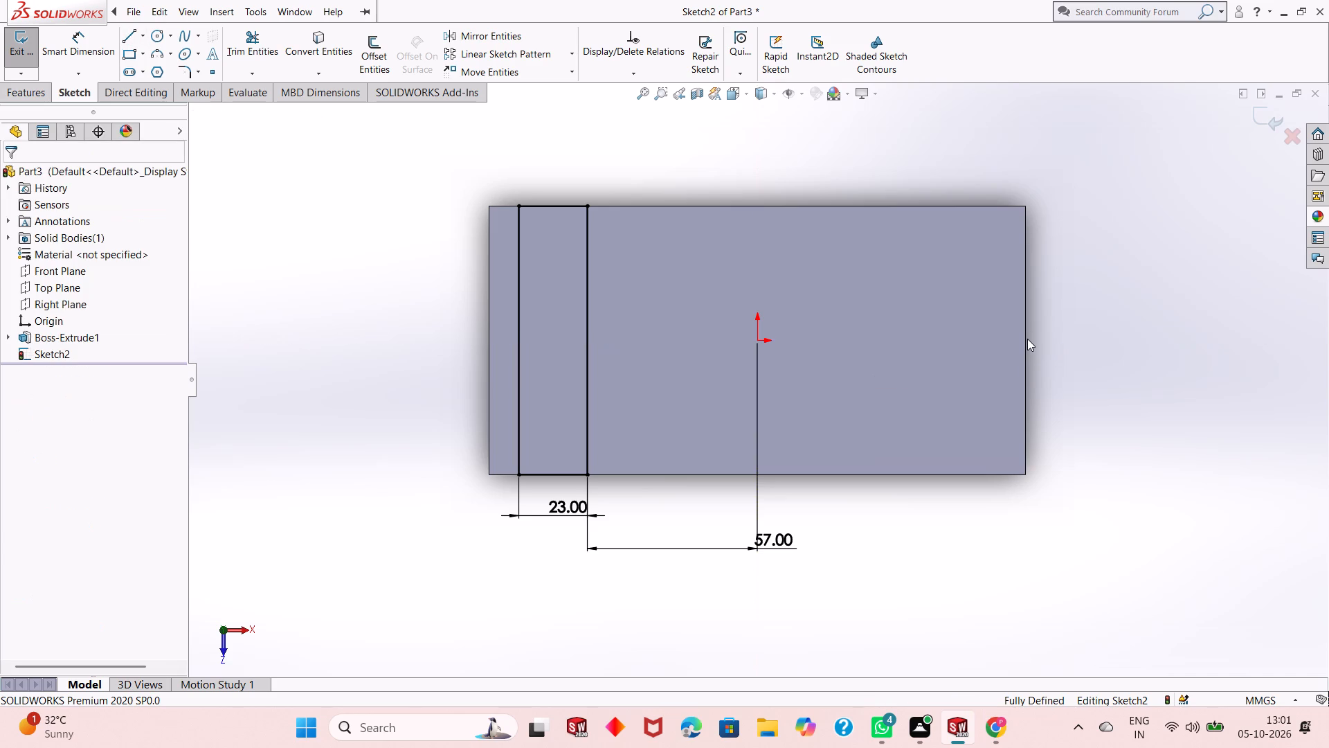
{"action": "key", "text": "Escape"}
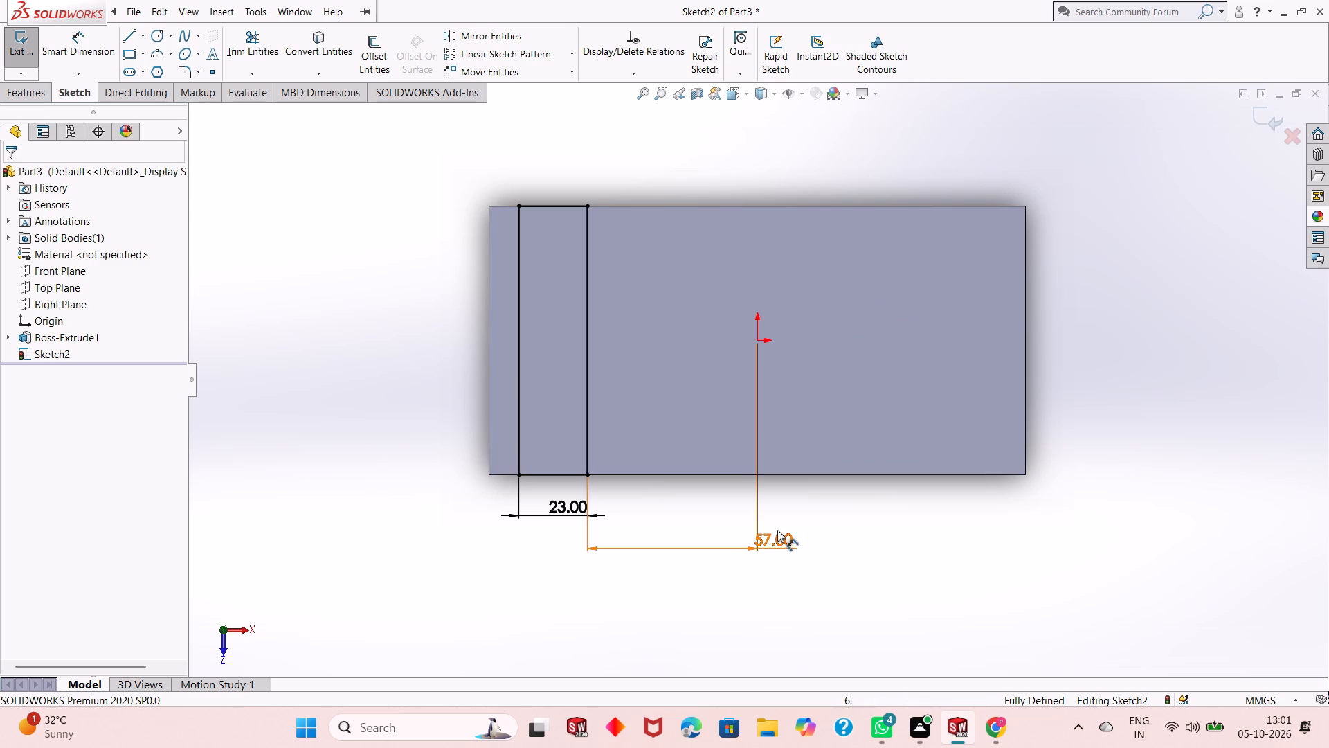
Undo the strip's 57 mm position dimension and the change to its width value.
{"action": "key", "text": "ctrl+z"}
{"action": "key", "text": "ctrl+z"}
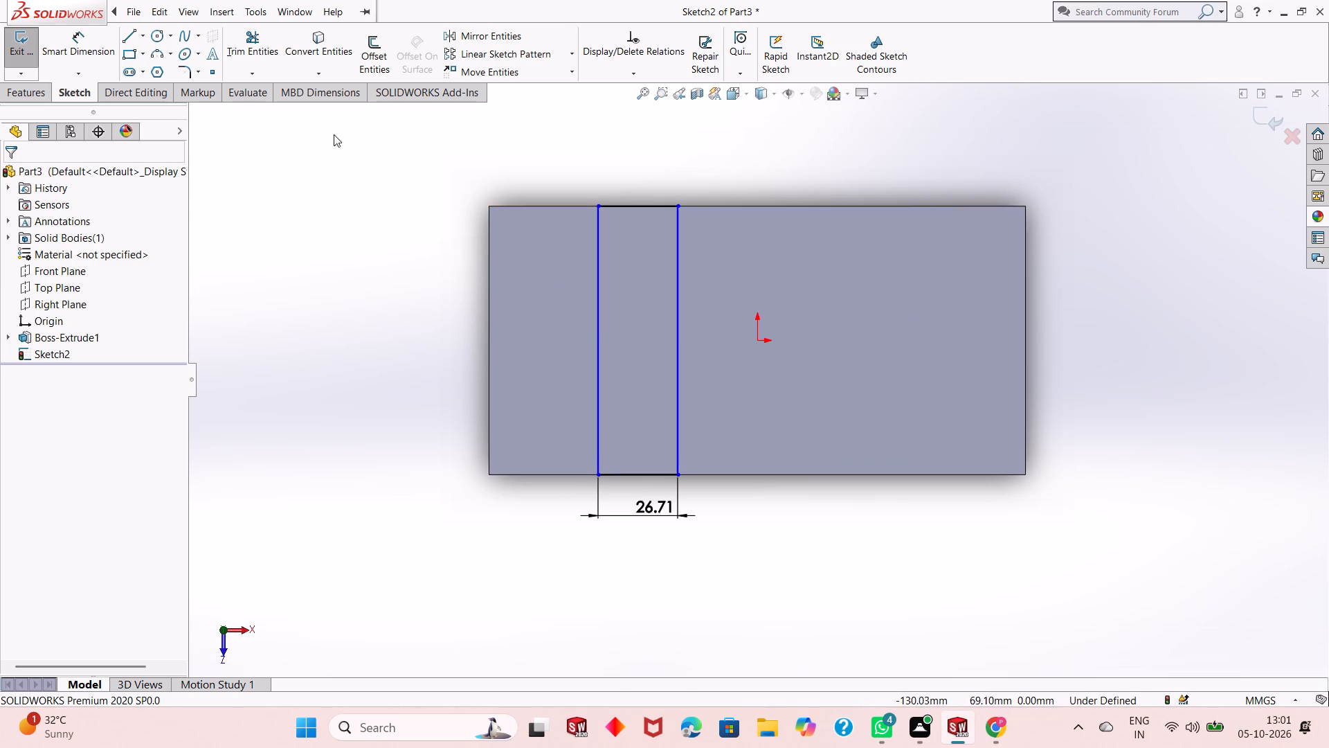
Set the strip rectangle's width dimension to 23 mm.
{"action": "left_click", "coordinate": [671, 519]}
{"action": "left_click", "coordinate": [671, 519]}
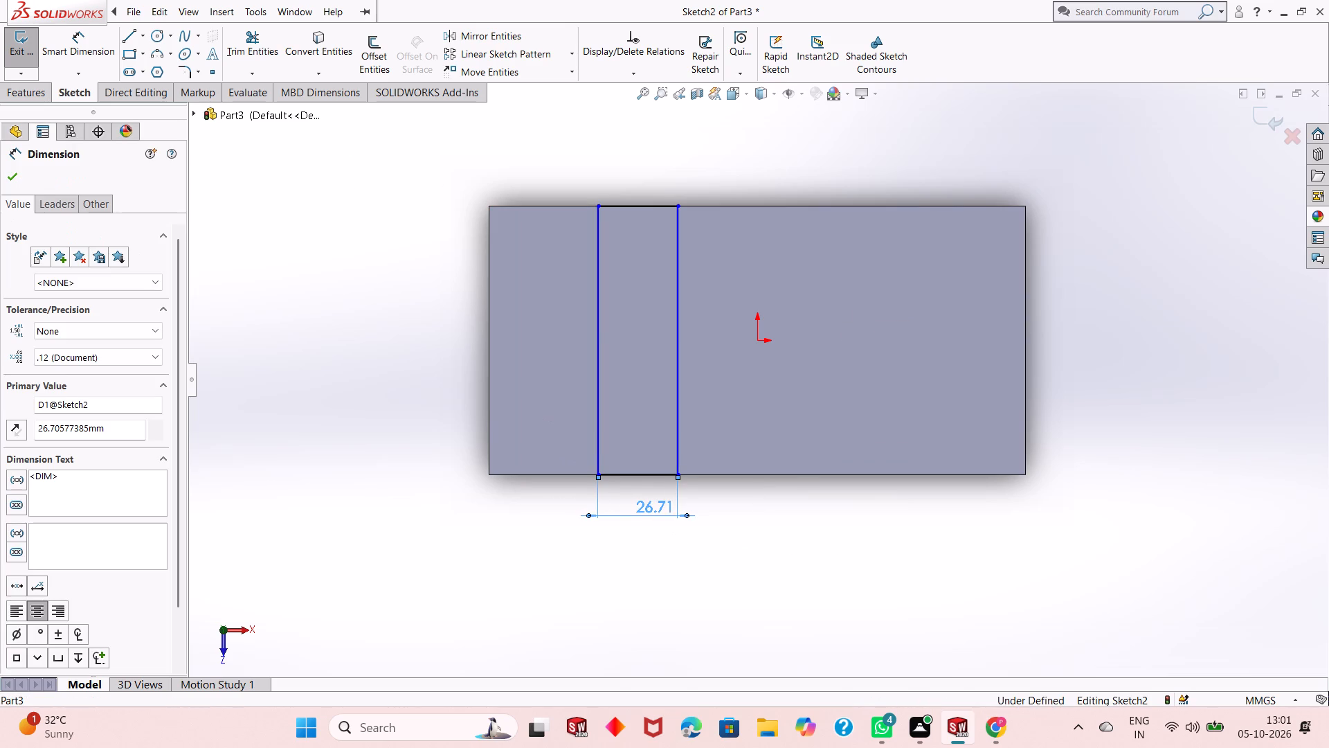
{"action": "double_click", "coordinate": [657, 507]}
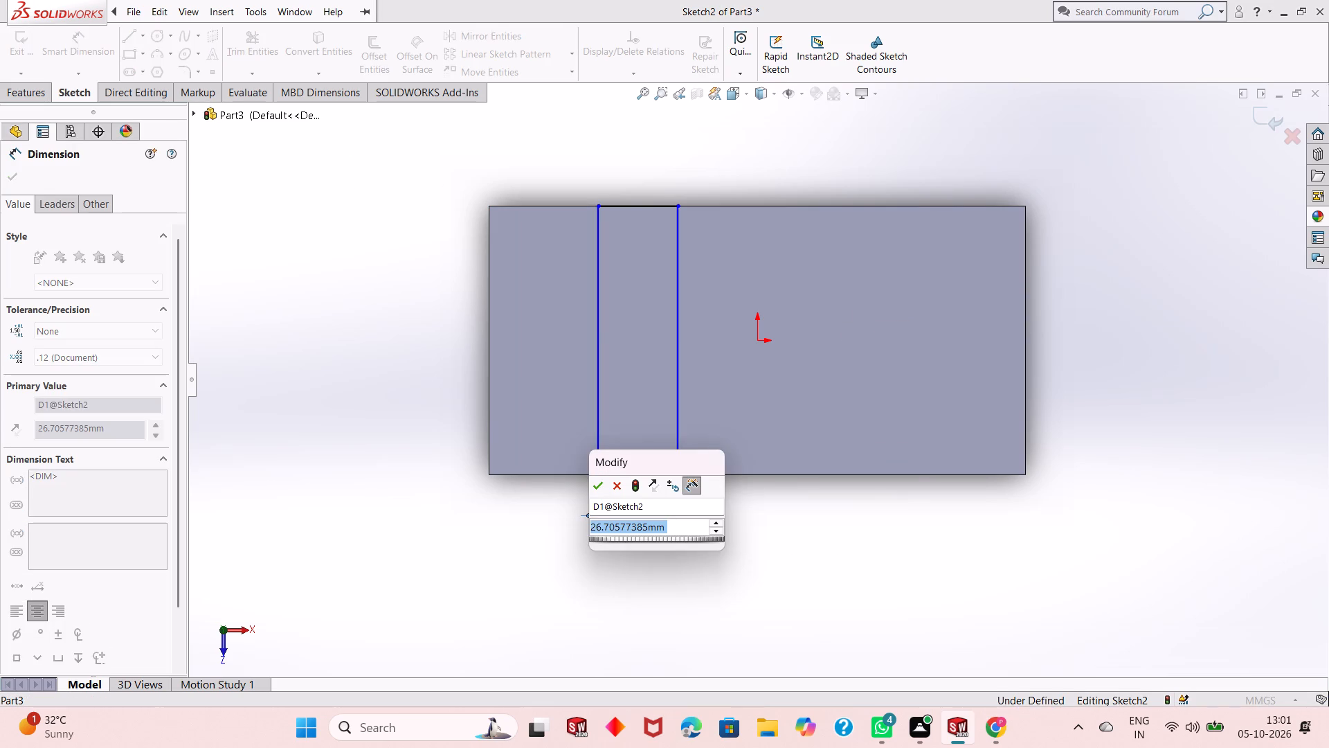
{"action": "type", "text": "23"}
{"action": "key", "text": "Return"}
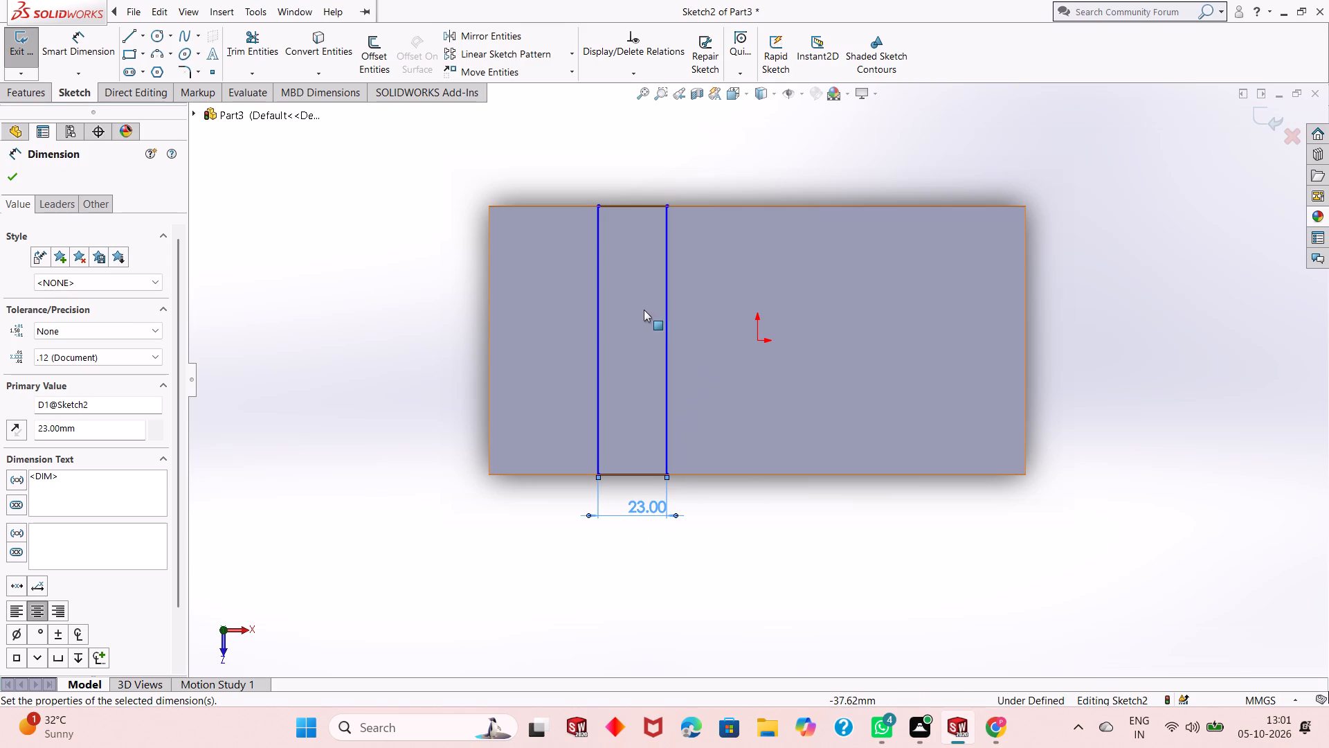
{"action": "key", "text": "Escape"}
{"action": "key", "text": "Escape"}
Examine the strip's placement on the block's top face from tilted views and from straight above.
{"action": "left_click", "coordinate": [93, 59]}
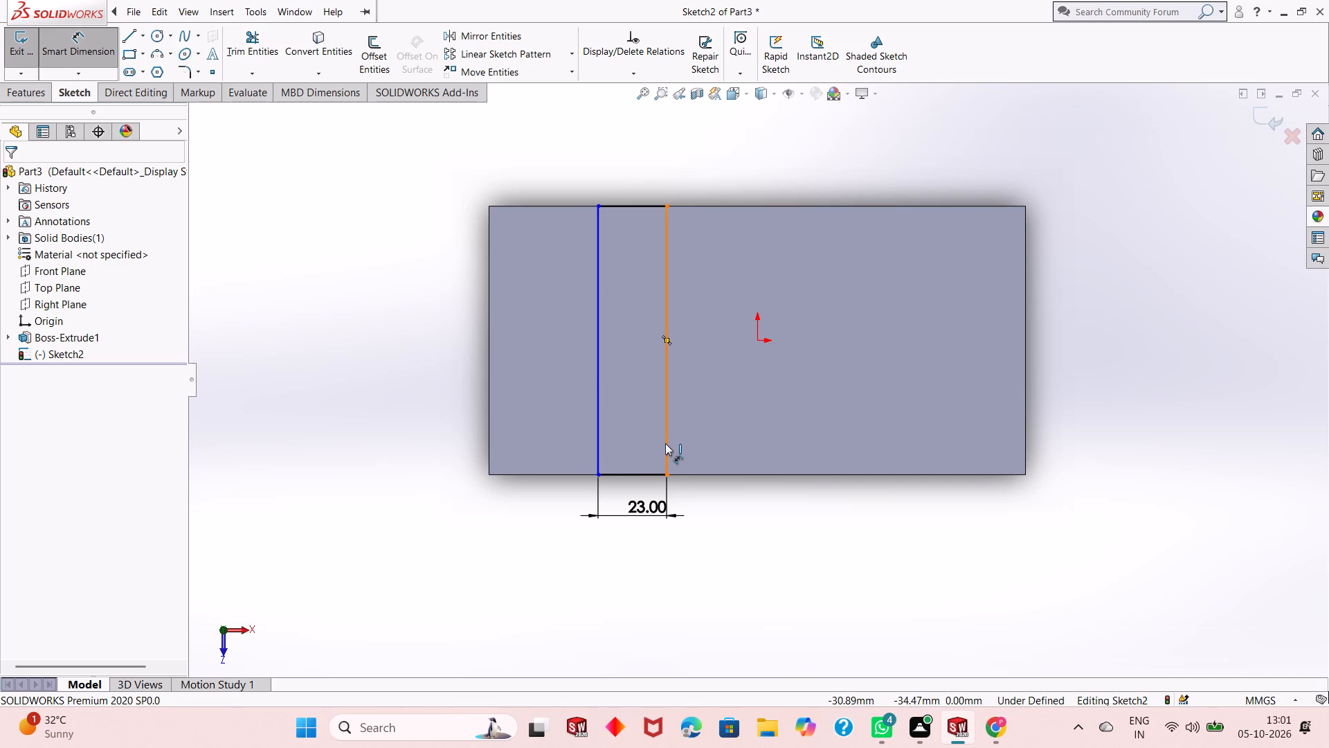
{"action": "key", "text": "Escape"}
{"action": "scroll", "coordinate": [727, 430], "scroll_direction": "up", "scroll_amount": 2}
{"action": "middle_click_drag", "start_coordinate": [779, 483], "coordinate": [818, 321]}
{"action": "scroll", "coordinate": [758, 314], "scroll_direction": "down", "scroll_amount": 3}
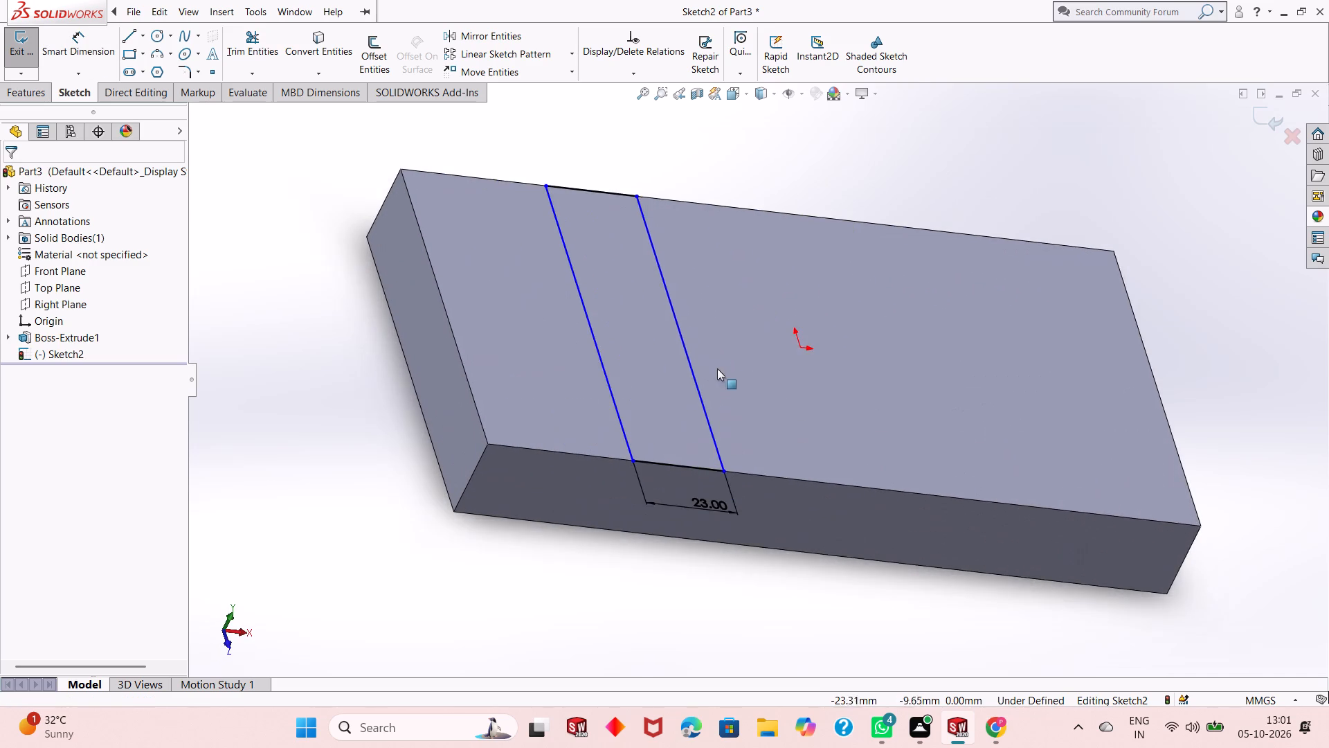
{"action": "scroll", "coordinate": [717, 368], "scroll_direction": "down", "scroll_amount": 4}
{"action": "scroll", "coordinate": [758, 530], "scroll_direction": "up", "scroll_amount": 1}
{"action": "middle_click_drag", "start_coordinate": [835, 573], "coordinate": [827, 470]}
{"action": "scroll", "coordinate": [827, 470], "scroll_direction": "up", "scroll_amount": 3}
{"action": "scroll", "coordinate": [770, 308], "scroll_direction": "down", "scroll_amount": 2}
{"action": "middle_click_drag", "start_coordinate": [794, 447], "coordinate": [808, 456]}
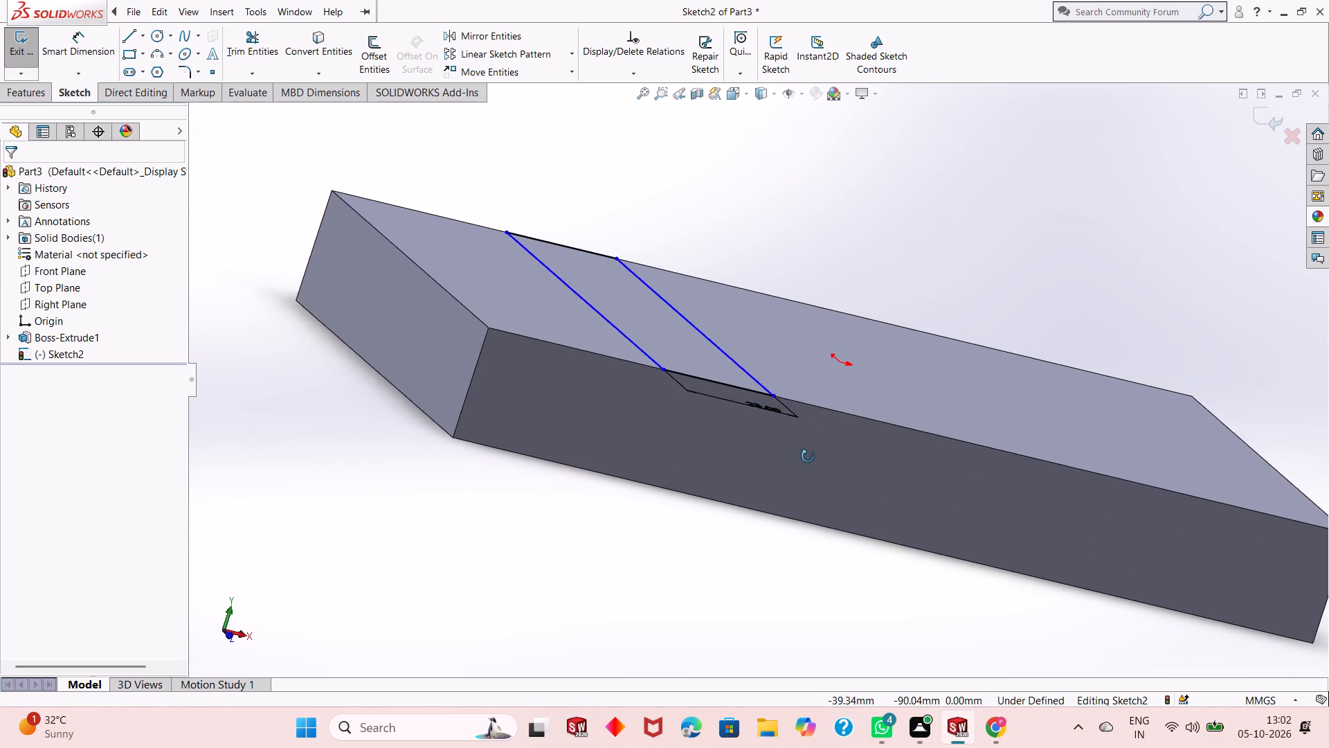
{"action": "middle_click_drag", "start_coordinate": [808, 456], "coordinate": [805, 464]}
{"action": "key", "text": "ctrl+8"}
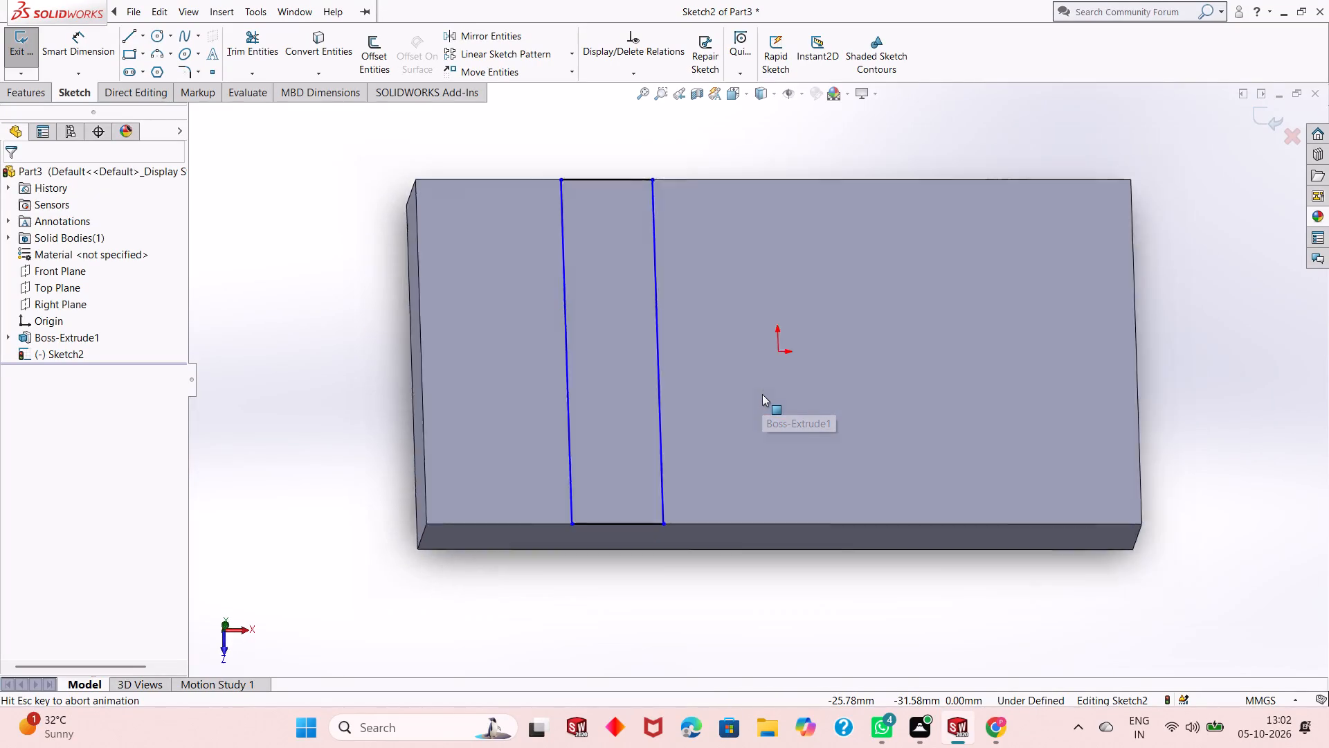
{"action": "key", "text": "Escape"}
Undo the strip rectangle's width dimension and the rectangle itself, back to an empty sketch on the block's top face.
{"action": "left_click", "coordinate": [91, 46]}
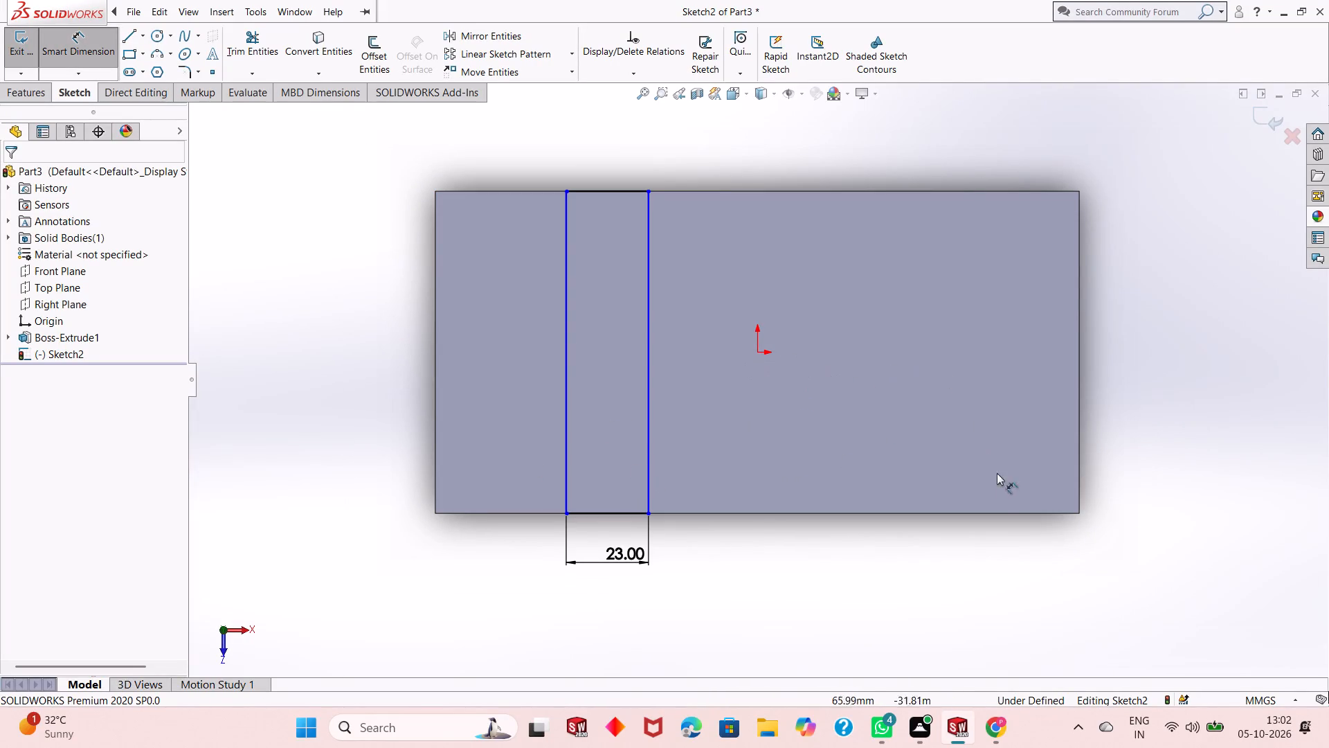
{"action": "key", "text": "Escape"}
{"action": "scroll", "coordinate": [730, 498], "scroll_direction": "up", "scroll_amount": 1}
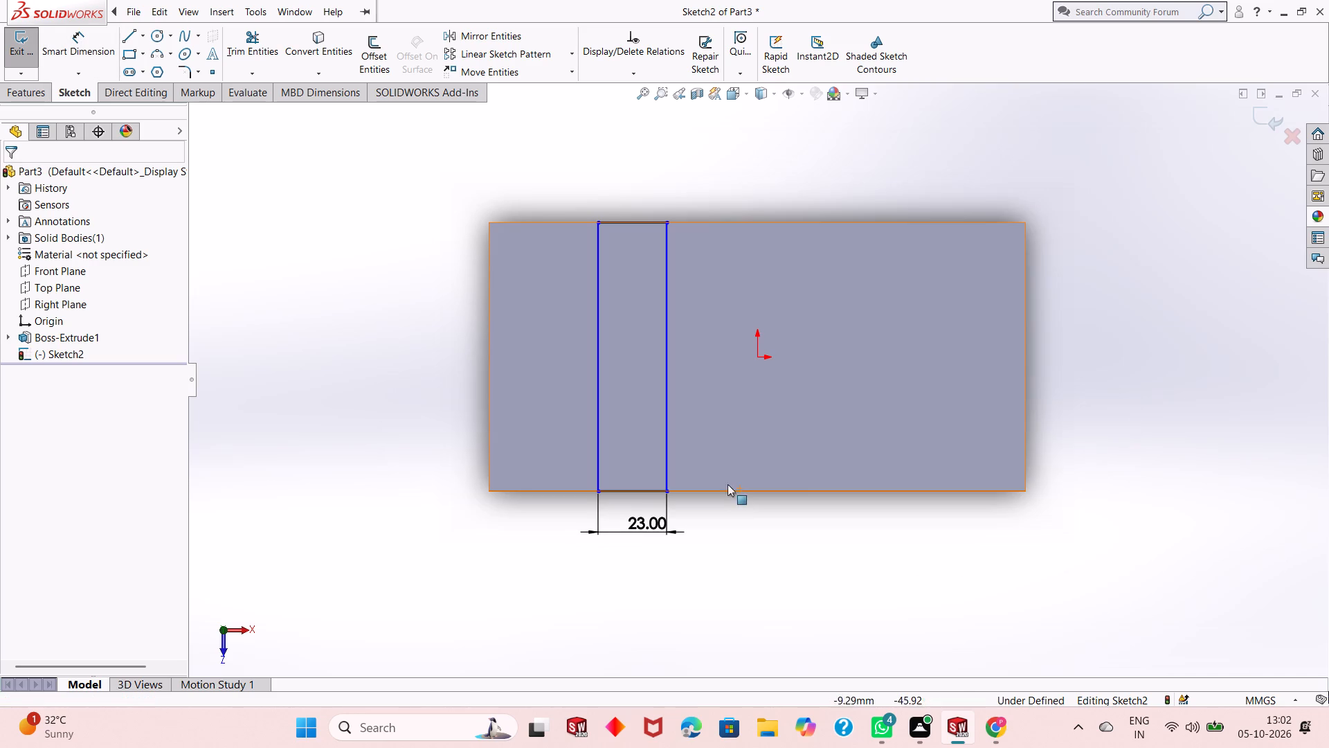
{"action": "key", "text": "ctrl+z"}
{"action": "key", "text": "ctrl+z"}
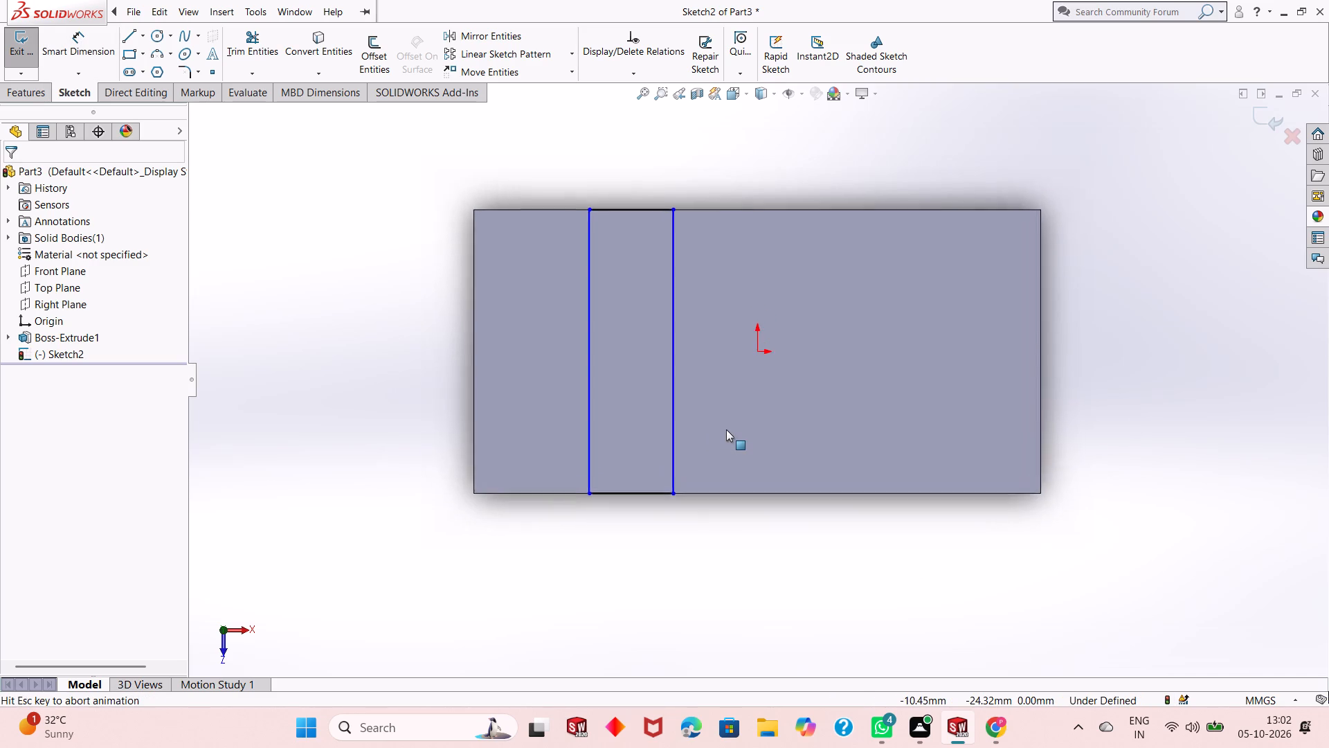
{"action": "key", "text": "ctrl+z"}
{"action": "key", "text": "ctrl+z"}
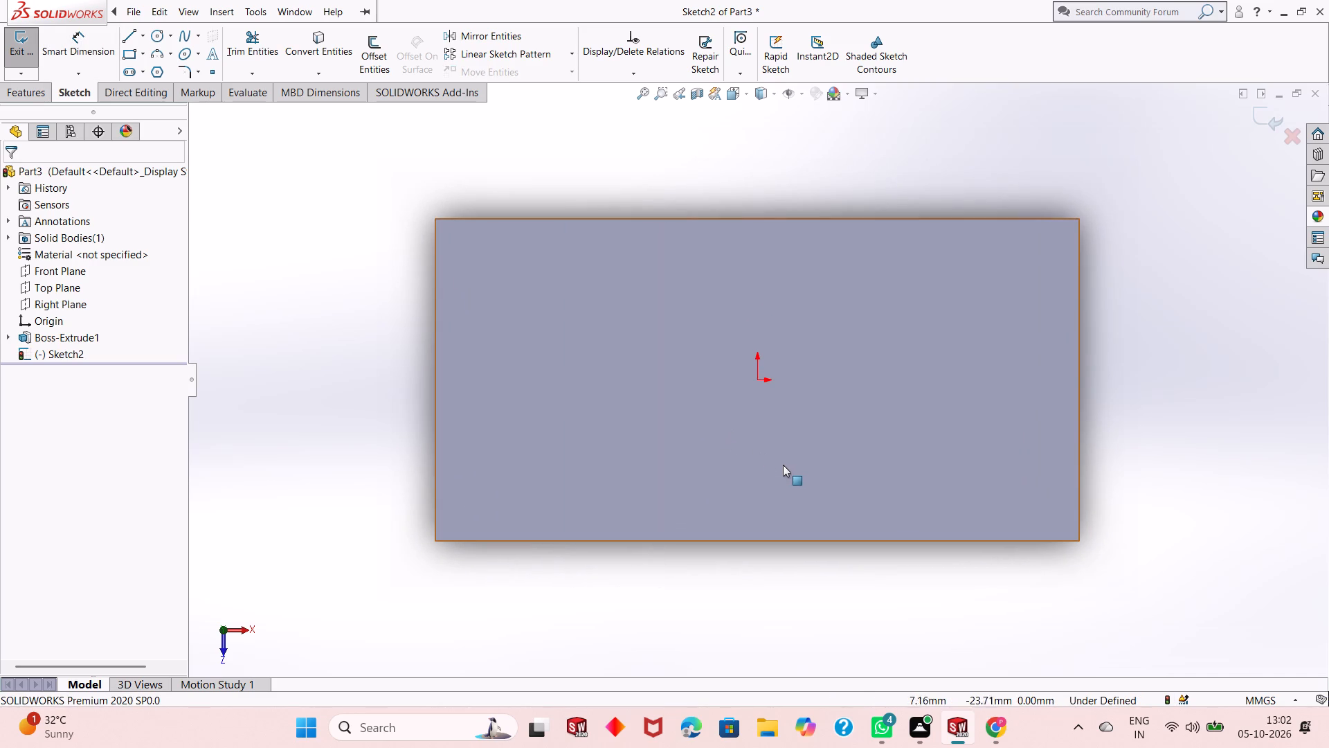
Undo the creation of the empty sketch on the block's top face.
{"action": "middle_click_drag", "start_coordinate": [790, 465], "coordinate": [799, 326]}
{"action": "scroll", "coordinate": [790, 365], "scroll_direction": "up", "scroll_amount": 1}
{"action": "middle_click_drag", "start_coordinate": [793, 365], "coordinate": [780, 276]}
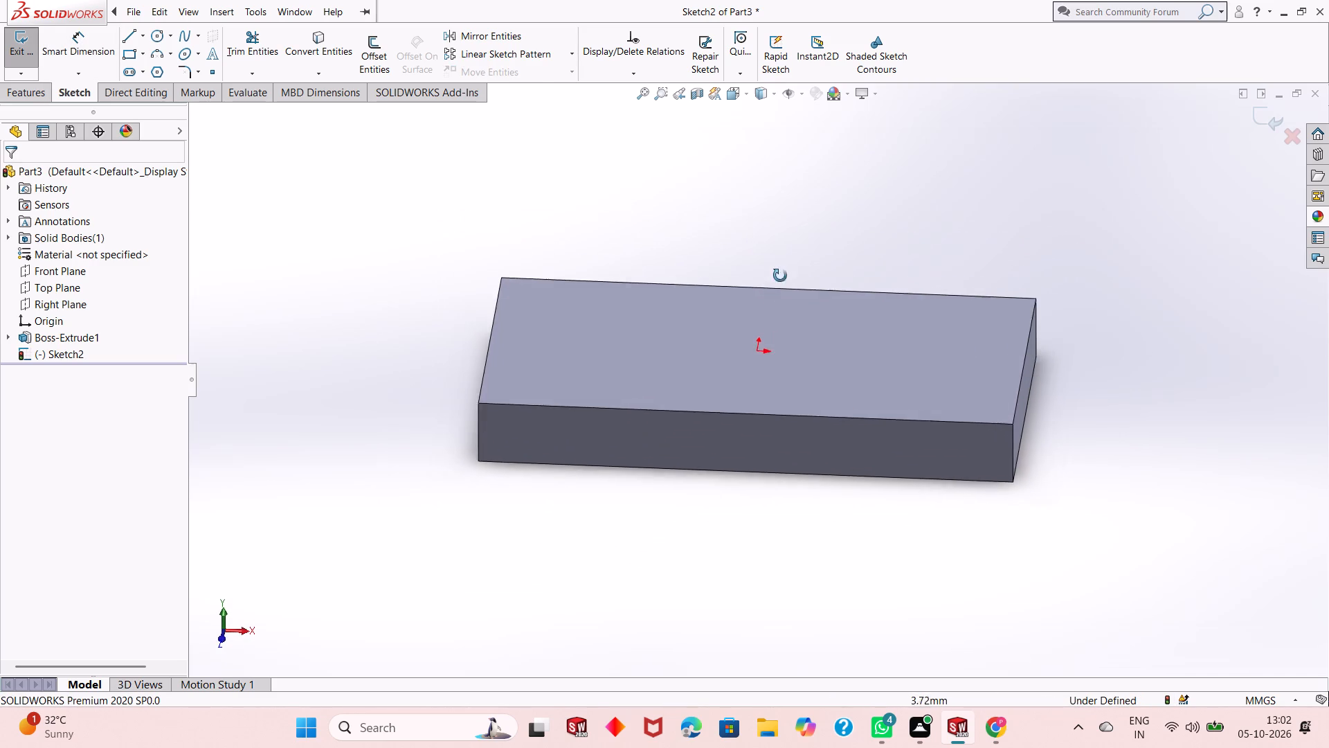
{"action": "middle_click_drag", "start_coordinate": [780, 276], "coordinate": [734, 321]}
{"action": "scroll", "coordinate": [735, 317], "scroll_direction": "down", "scroll_amount": 5}
{"action": "scroll", "coordinate": [777, 399], "scroll_direction": "up", "scroll_amount": 4}
{"action": "key", "text": "Escape"}
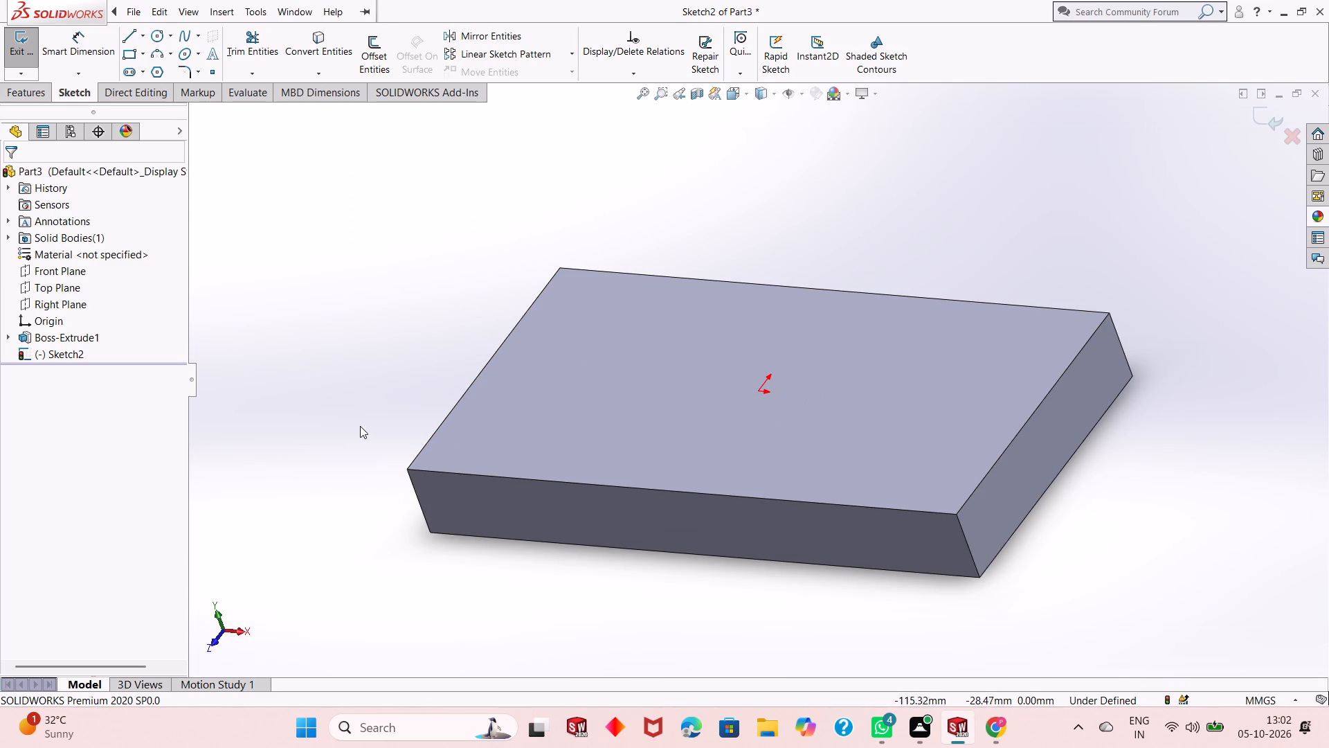
{"action": "key", "text": "ctrl+z"}
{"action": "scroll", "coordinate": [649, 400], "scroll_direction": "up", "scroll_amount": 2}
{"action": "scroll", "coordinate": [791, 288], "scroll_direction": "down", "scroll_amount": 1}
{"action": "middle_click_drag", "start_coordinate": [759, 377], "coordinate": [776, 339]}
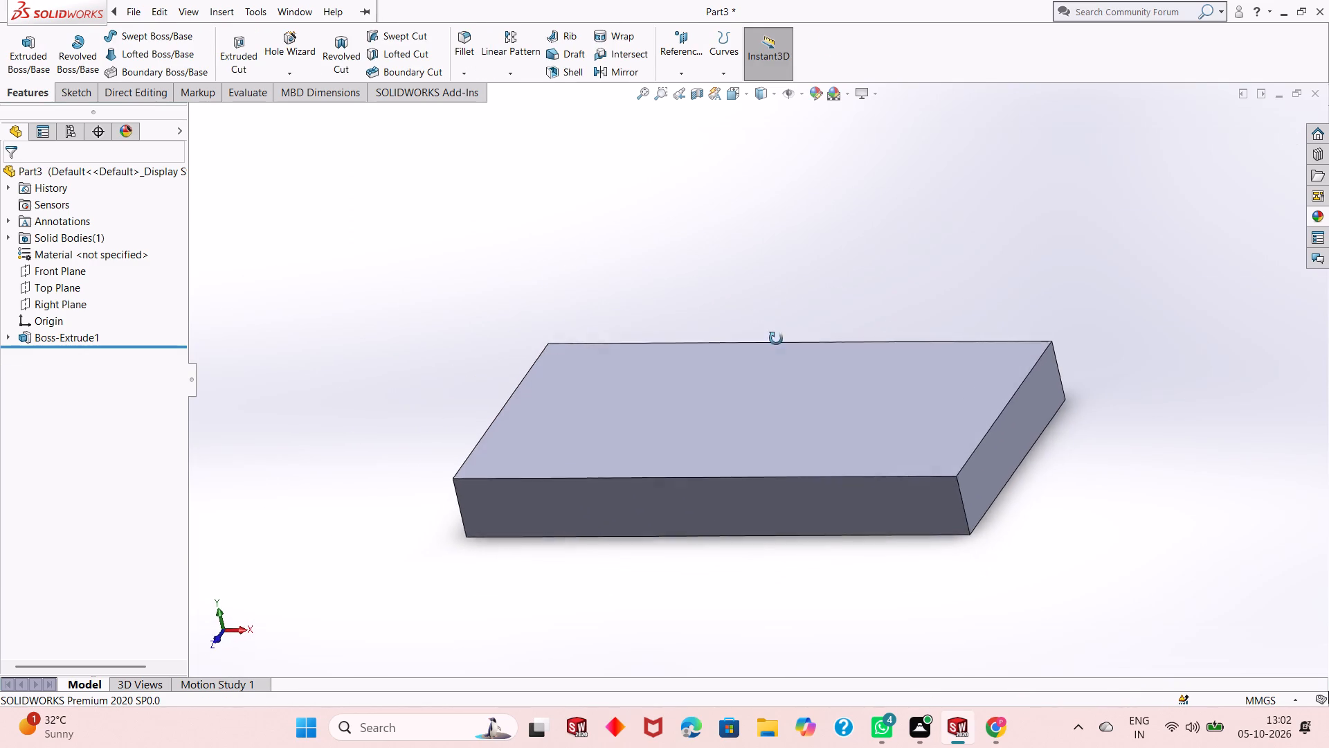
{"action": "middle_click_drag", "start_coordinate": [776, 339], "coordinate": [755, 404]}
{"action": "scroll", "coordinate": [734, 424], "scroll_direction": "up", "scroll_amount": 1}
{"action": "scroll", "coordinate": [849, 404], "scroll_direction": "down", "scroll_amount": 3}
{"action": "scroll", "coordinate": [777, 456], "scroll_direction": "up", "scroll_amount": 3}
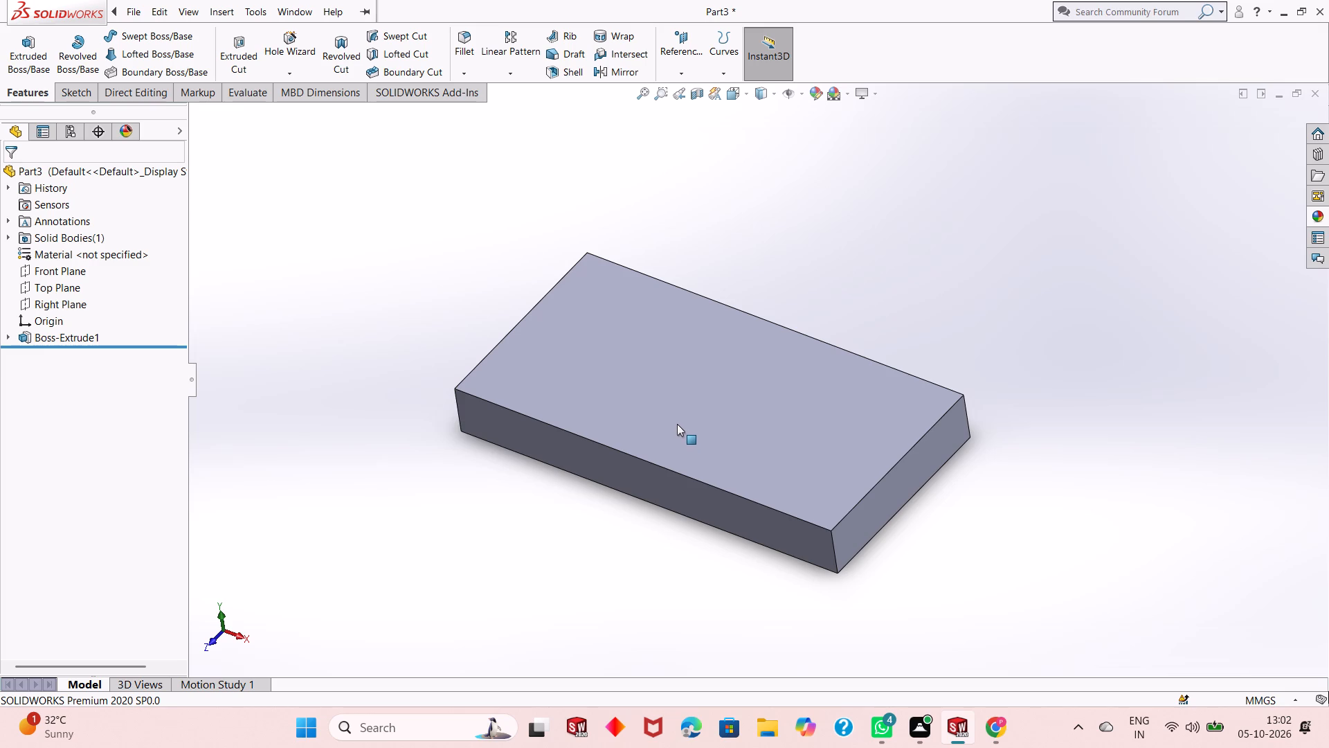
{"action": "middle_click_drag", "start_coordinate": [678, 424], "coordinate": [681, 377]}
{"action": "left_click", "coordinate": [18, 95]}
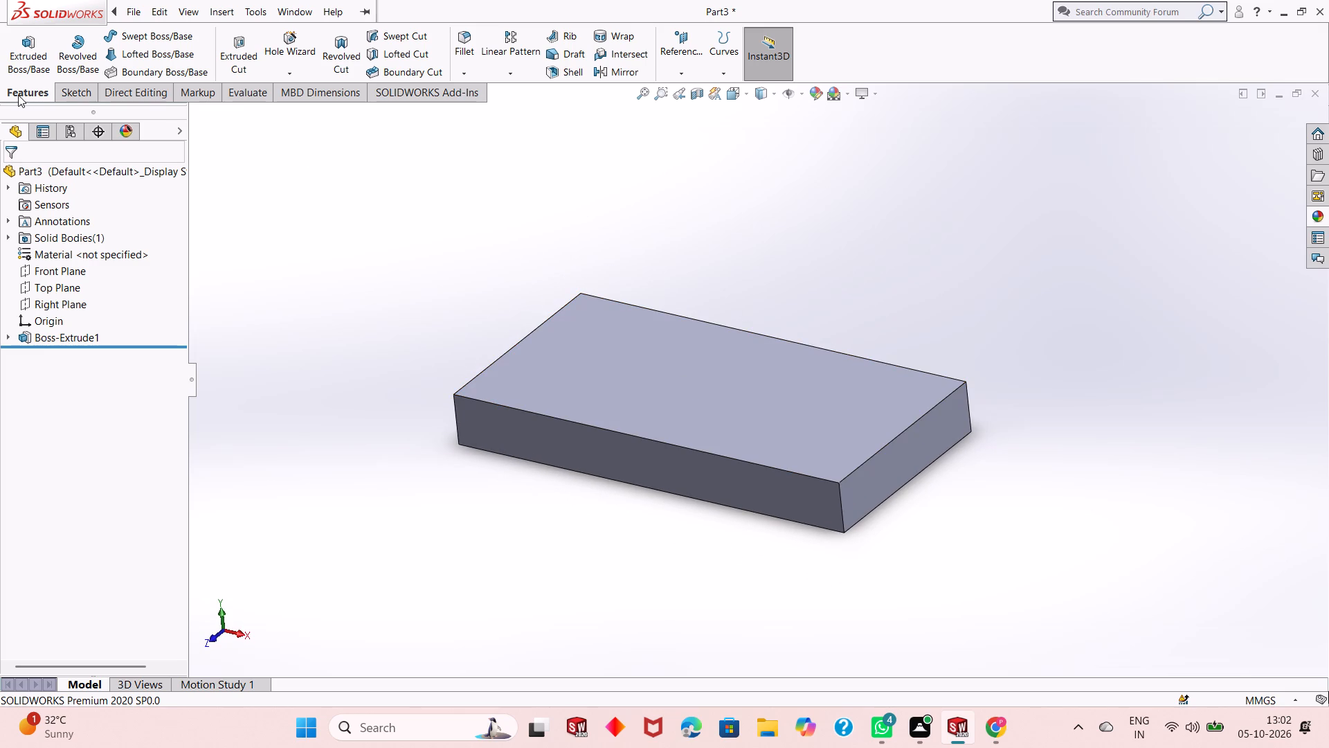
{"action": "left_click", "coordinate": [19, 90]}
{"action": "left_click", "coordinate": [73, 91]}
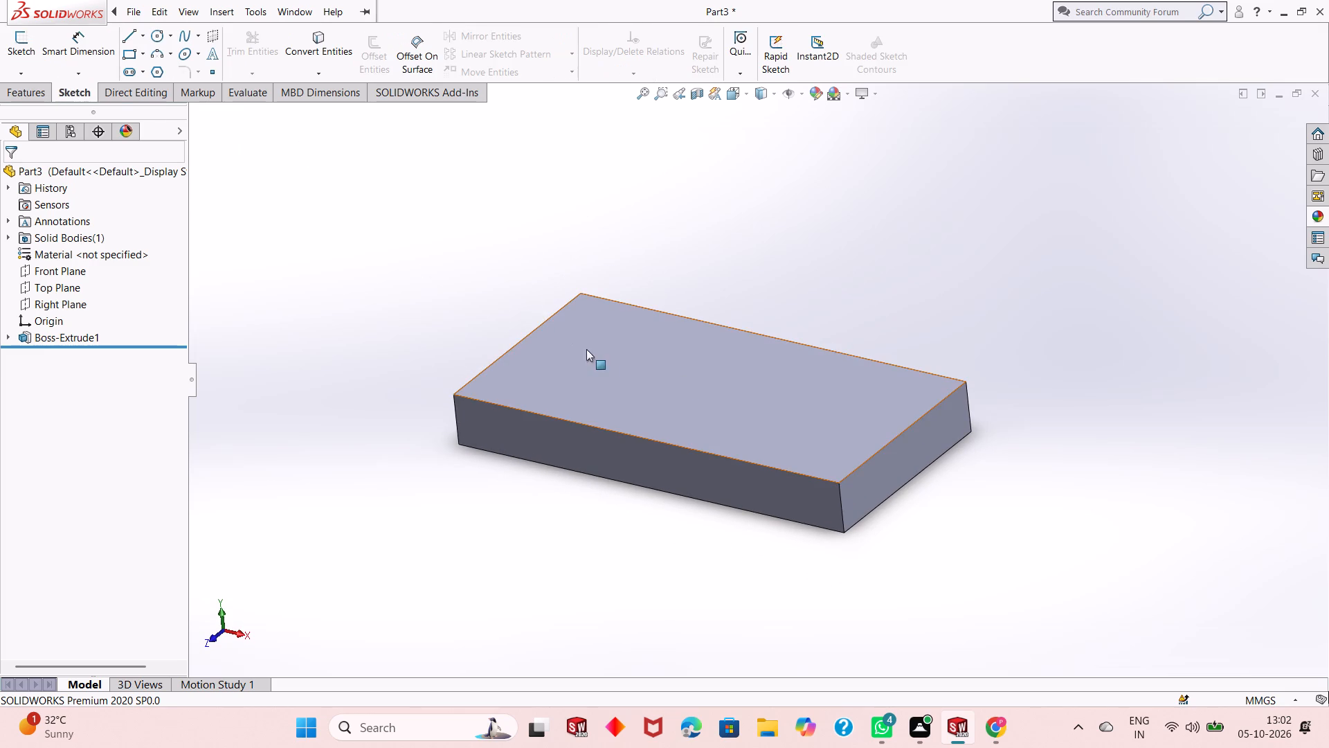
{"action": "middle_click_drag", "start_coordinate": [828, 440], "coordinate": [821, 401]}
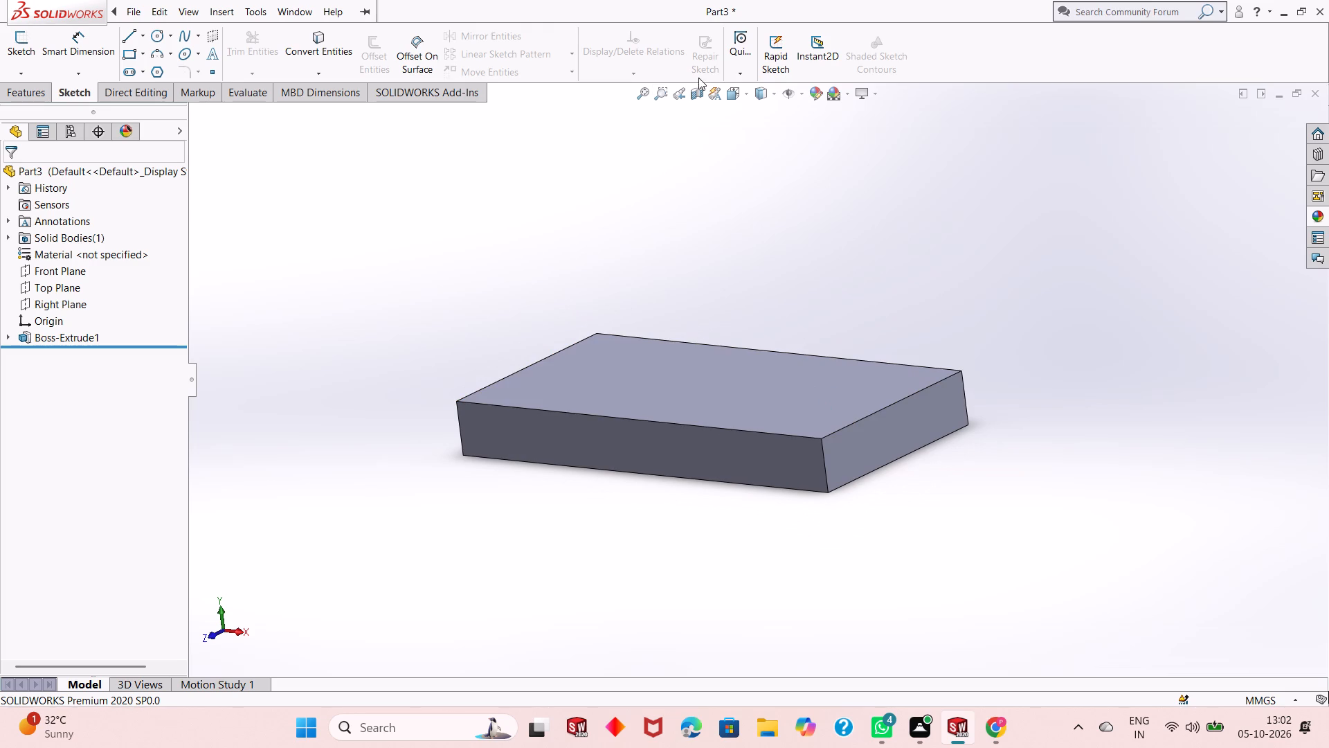
Start a new reference plane using the Right Plane as its first reference.
{"action": "left_click", "coordinate": [25, 97]}
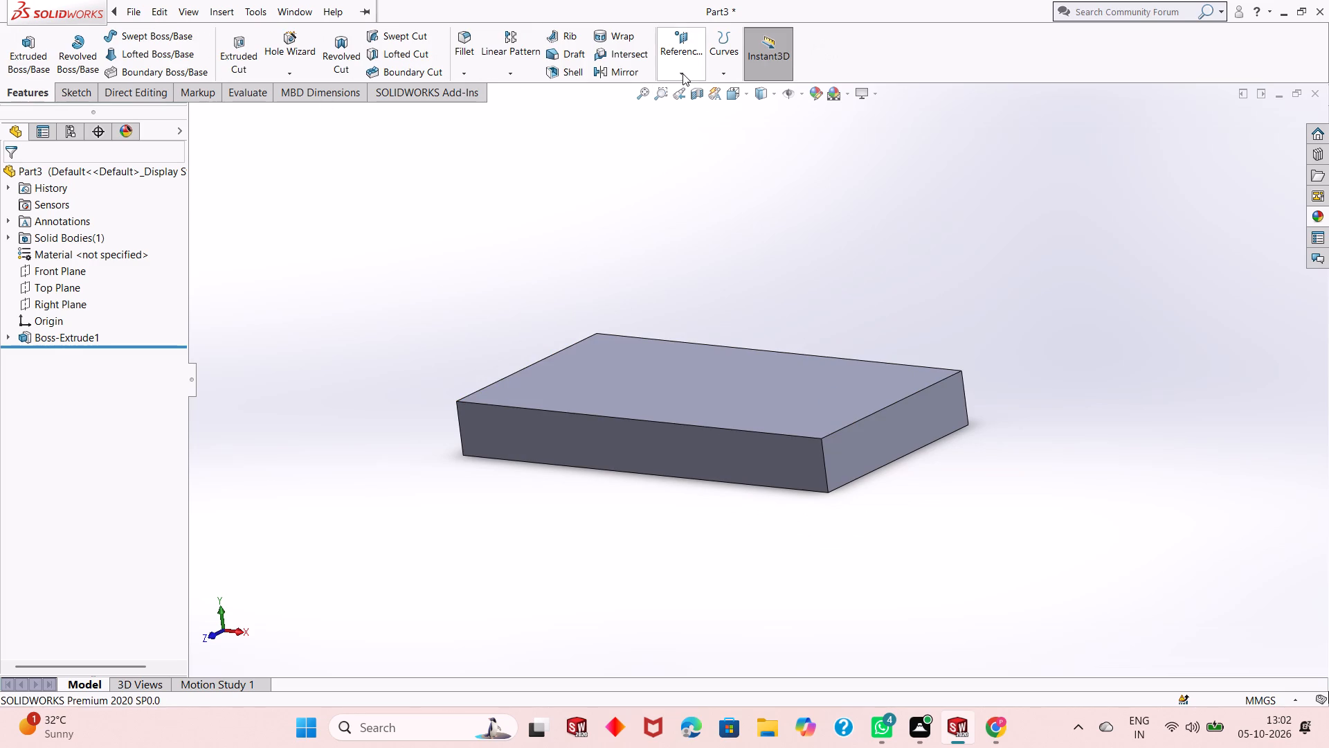
{"action": "left_click", "coordinate": [682, 73]}
{"action": "left_click", "coordinate": [689, 88]}
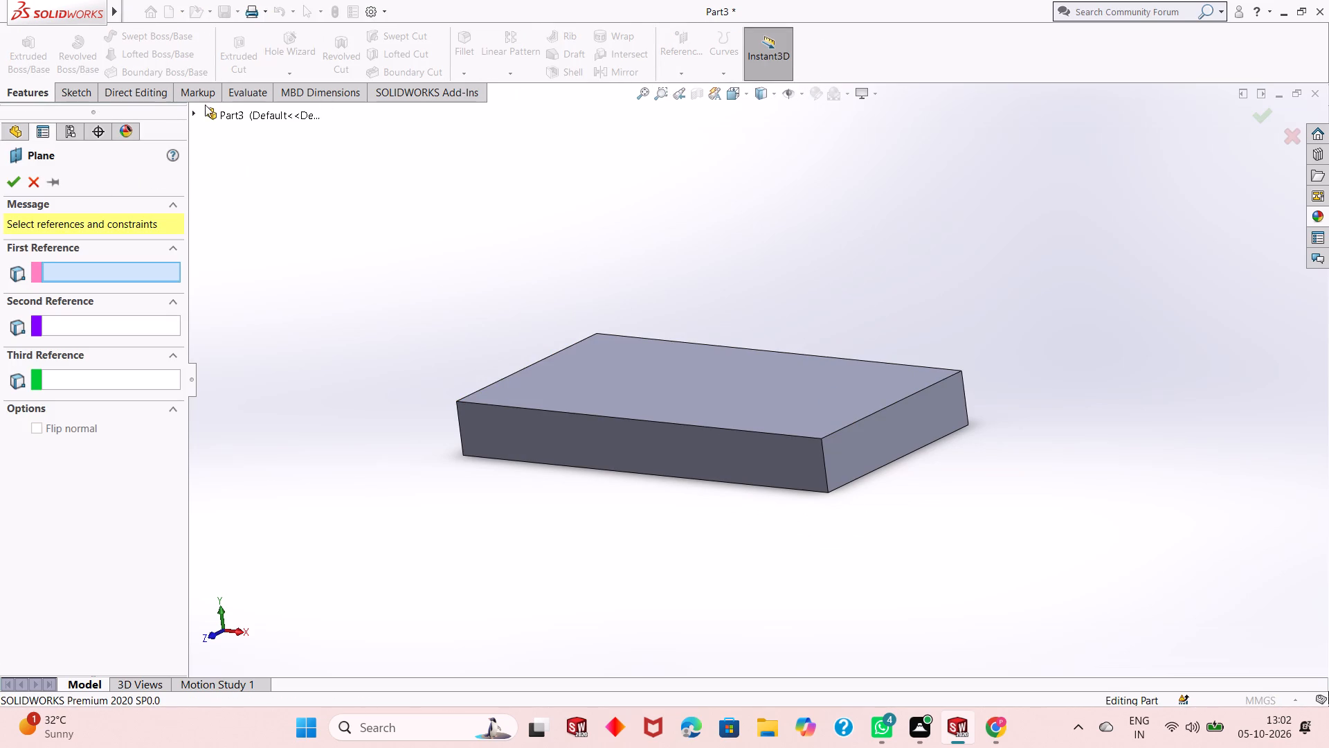
{"action": "left_click", "coordinate": [225, 115]}
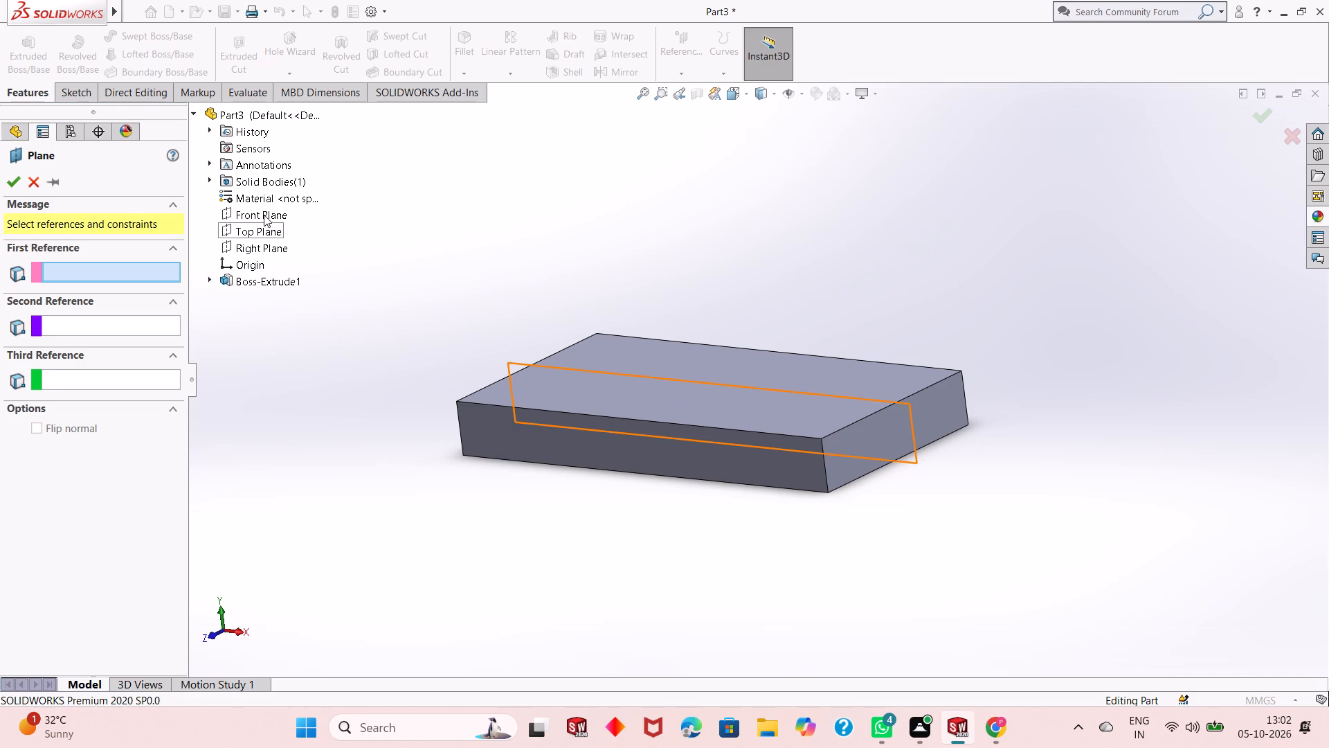
{"action": "left_click", "coordinate": [258, 242]}
{"action": "middle_click_drag", "start_coordinate": [705, 343], "coordinate": [753, 447]}
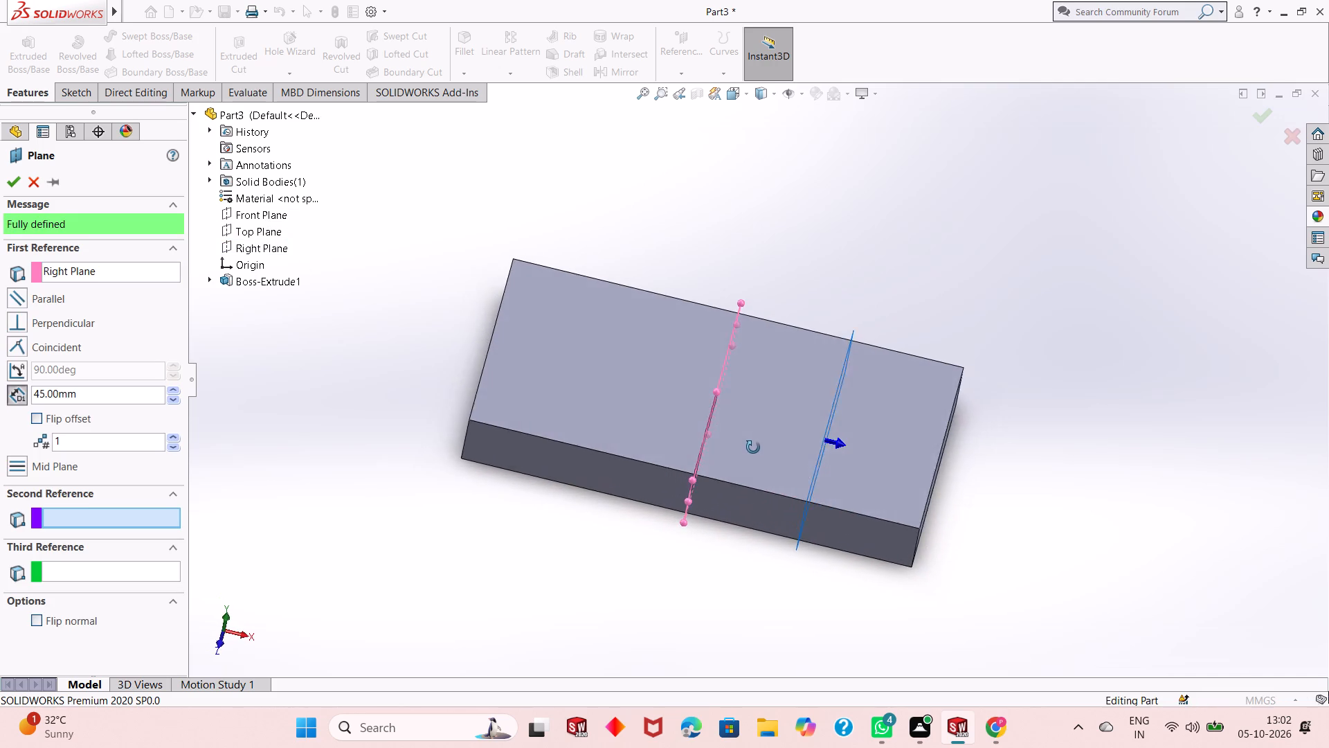
{"action": "middle_click_drag", "start_coordinate": [753, 447], "coordinate": [766, 295]}
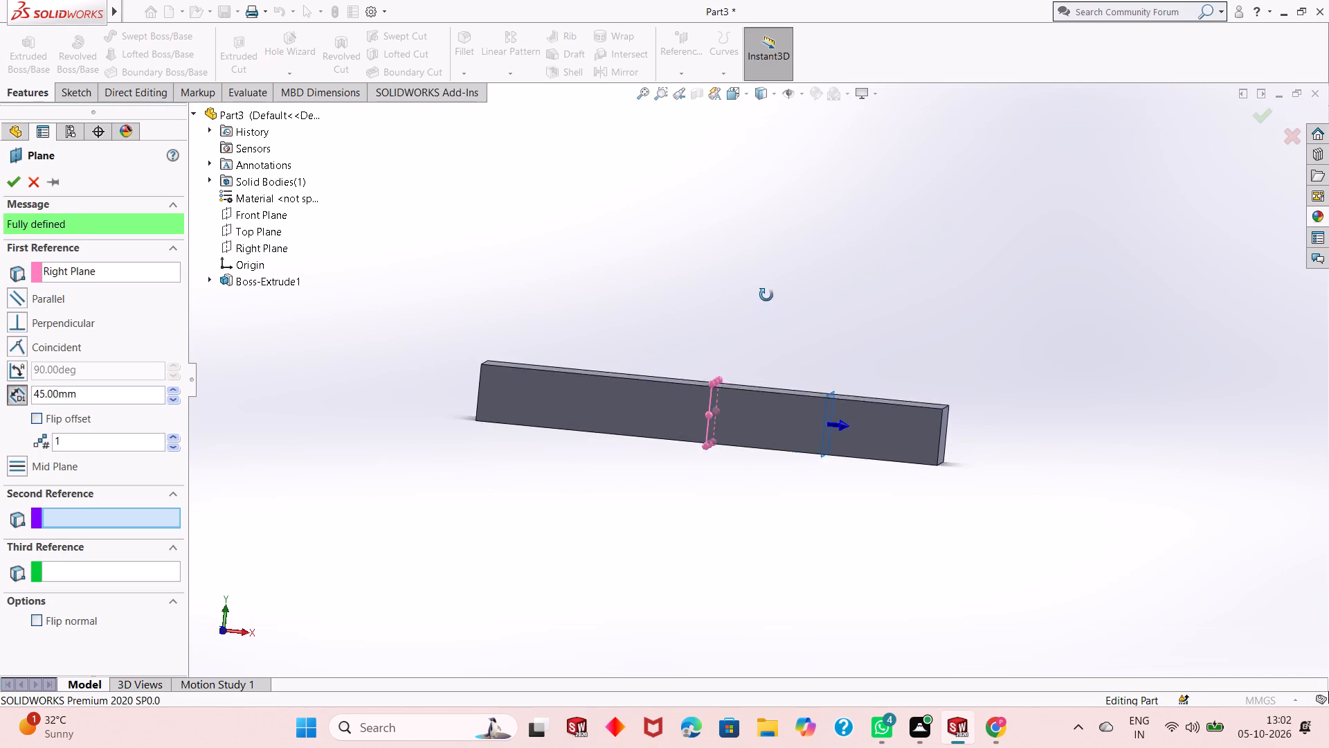
{"action": "middle_click_drag", "start_coordinate": [766, 295], "coordinate": [768, 347]}
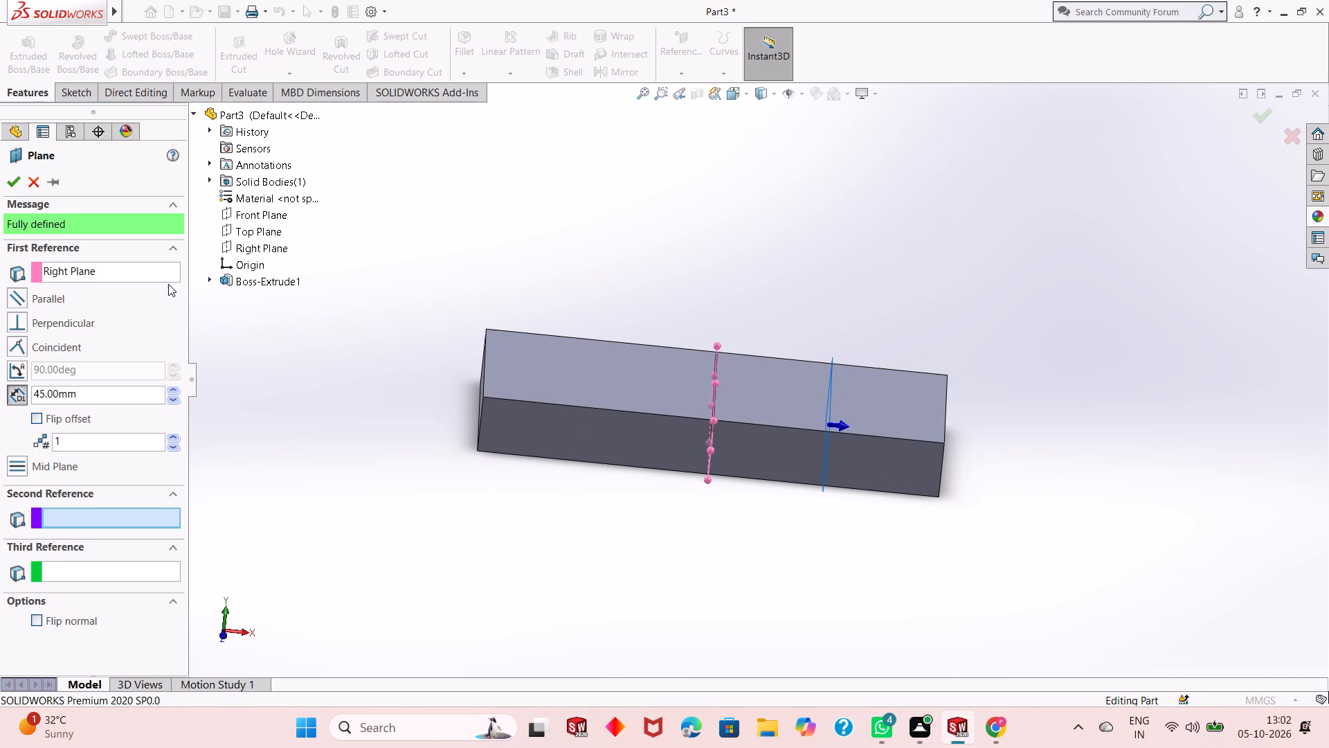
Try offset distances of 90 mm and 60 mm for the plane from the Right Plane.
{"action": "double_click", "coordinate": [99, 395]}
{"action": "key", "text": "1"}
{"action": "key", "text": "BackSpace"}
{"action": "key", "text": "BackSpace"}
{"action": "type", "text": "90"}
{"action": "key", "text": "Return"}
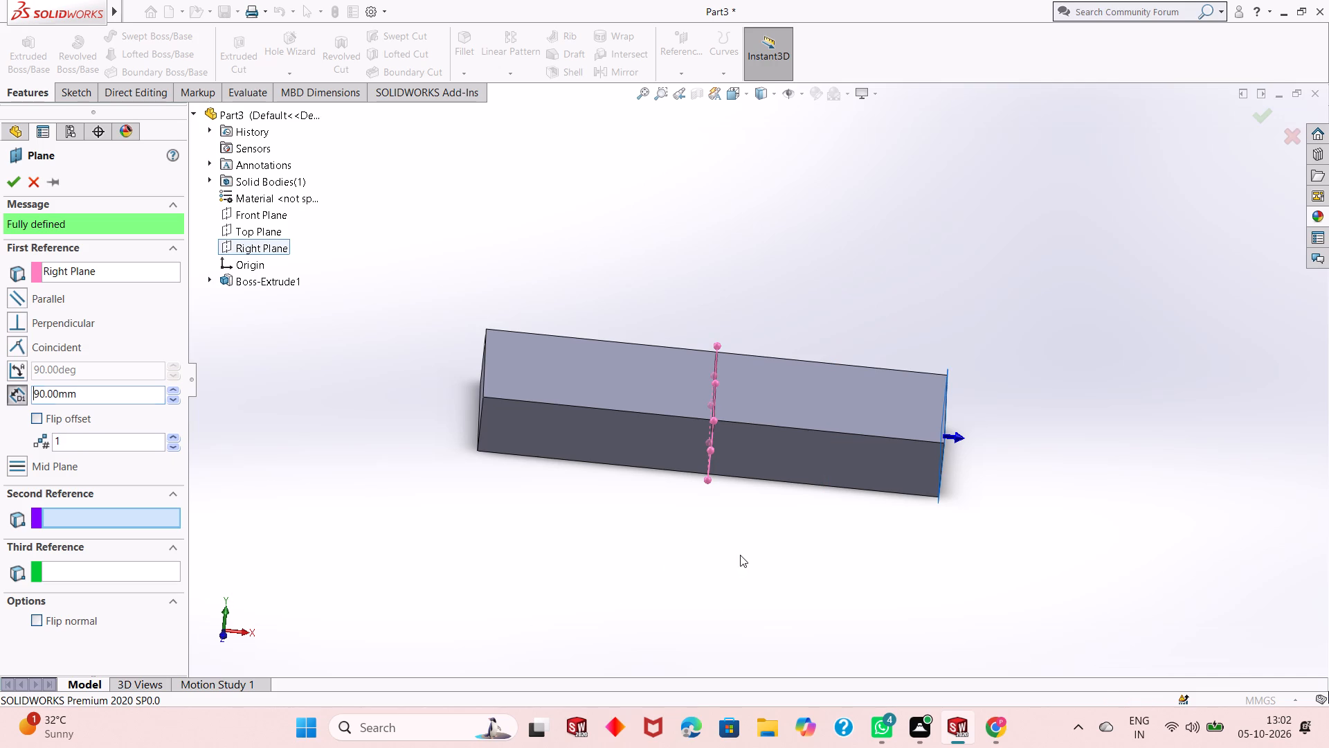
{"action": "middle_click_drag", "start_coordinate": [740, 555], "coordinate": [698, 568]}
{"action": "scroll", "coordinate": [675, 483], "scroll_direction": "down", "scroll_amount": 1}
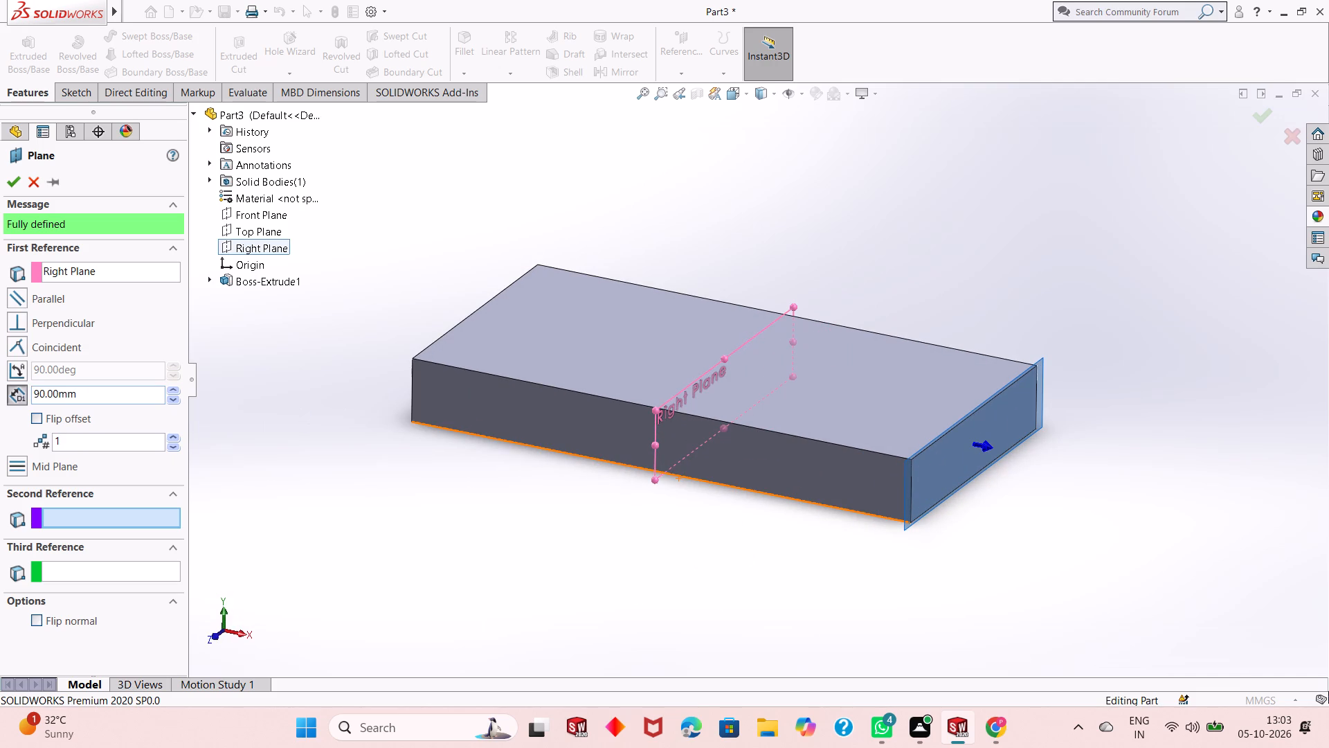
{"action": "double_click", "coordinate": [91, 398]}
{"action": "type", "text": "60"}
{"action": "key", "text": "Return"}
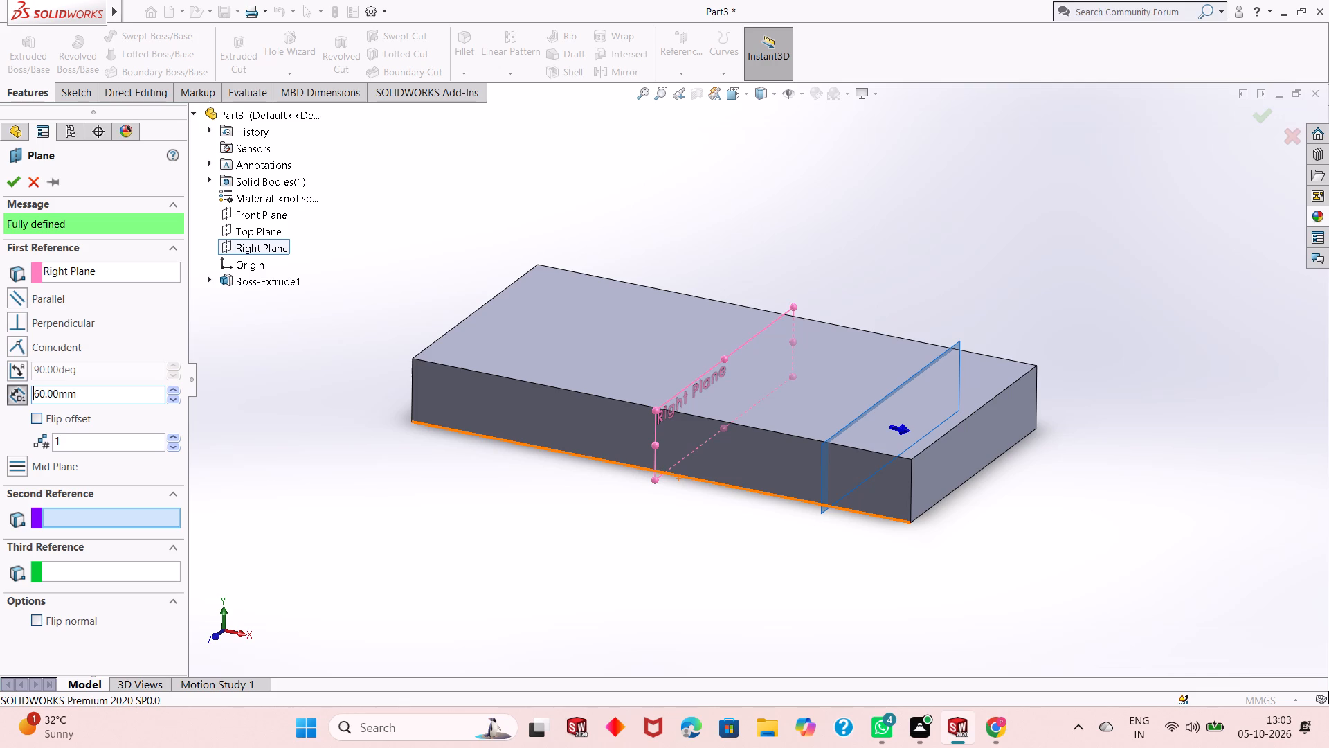
Set the plane's offset distance from the Right Plane to 32 mm.
{"action": "type", "text": "32"}
{"action": "key", "text": "Return"}
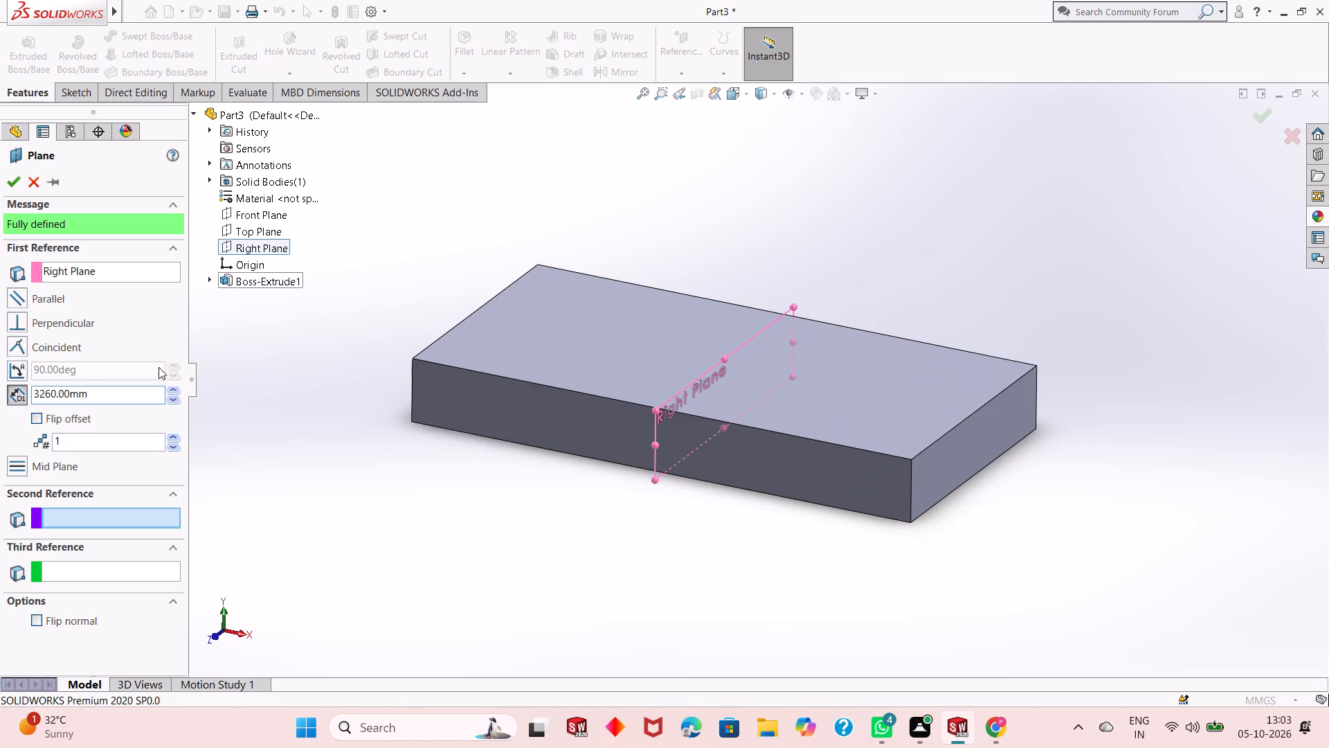
{"action": "double_click", "coordinate": [123, 393]}
{"action": "type", "text": "32"}
{"action": "key", "text": "Return"}
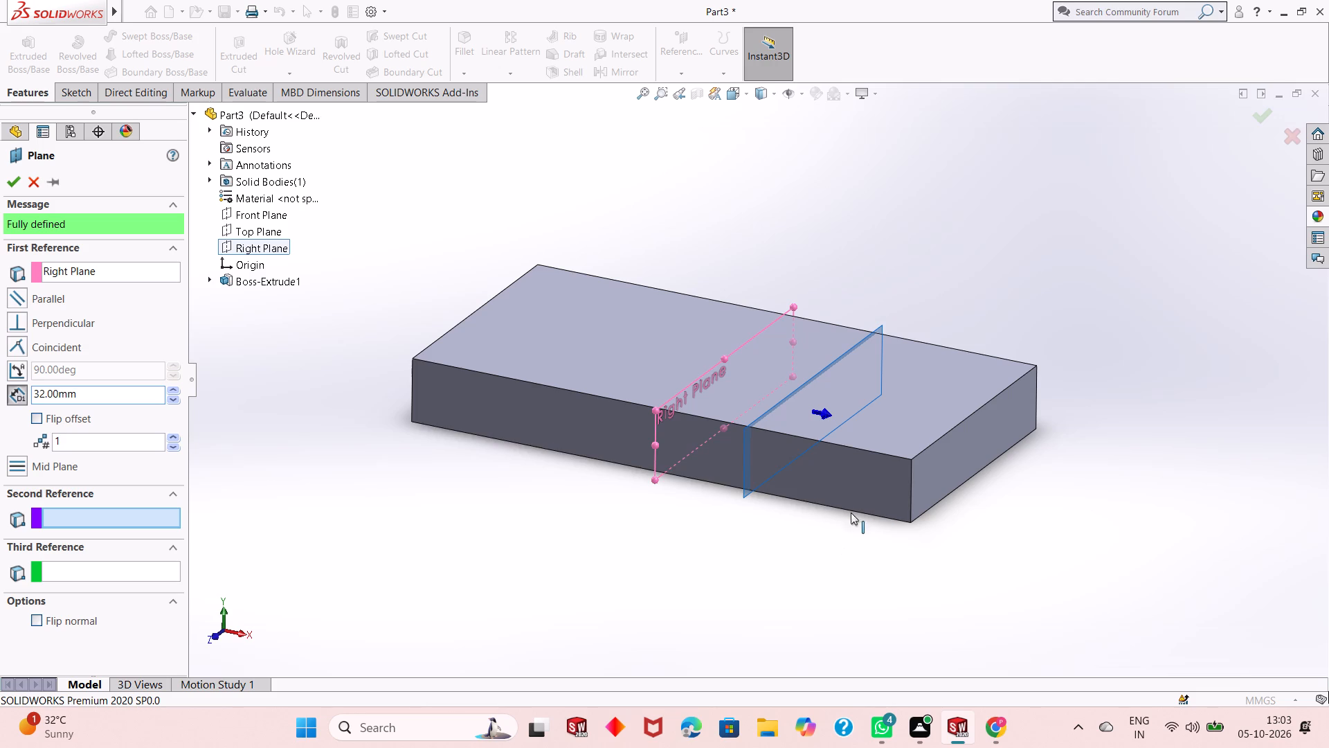
Examine the previewed plane's position across the block relative to the Right Plane from several angles.
{"action": "middle_click_drag", "start_coordinate": [836, 521], "coordinate": [833, 567]}
{"action": "scroll", "coordinate": [826, 526], "scroll_direction": "up", "scroll_amount": 1}
{"action": "scroll", "coordinate": [821, 416], "scroll_direction": "down", "scroll_amount": 3}
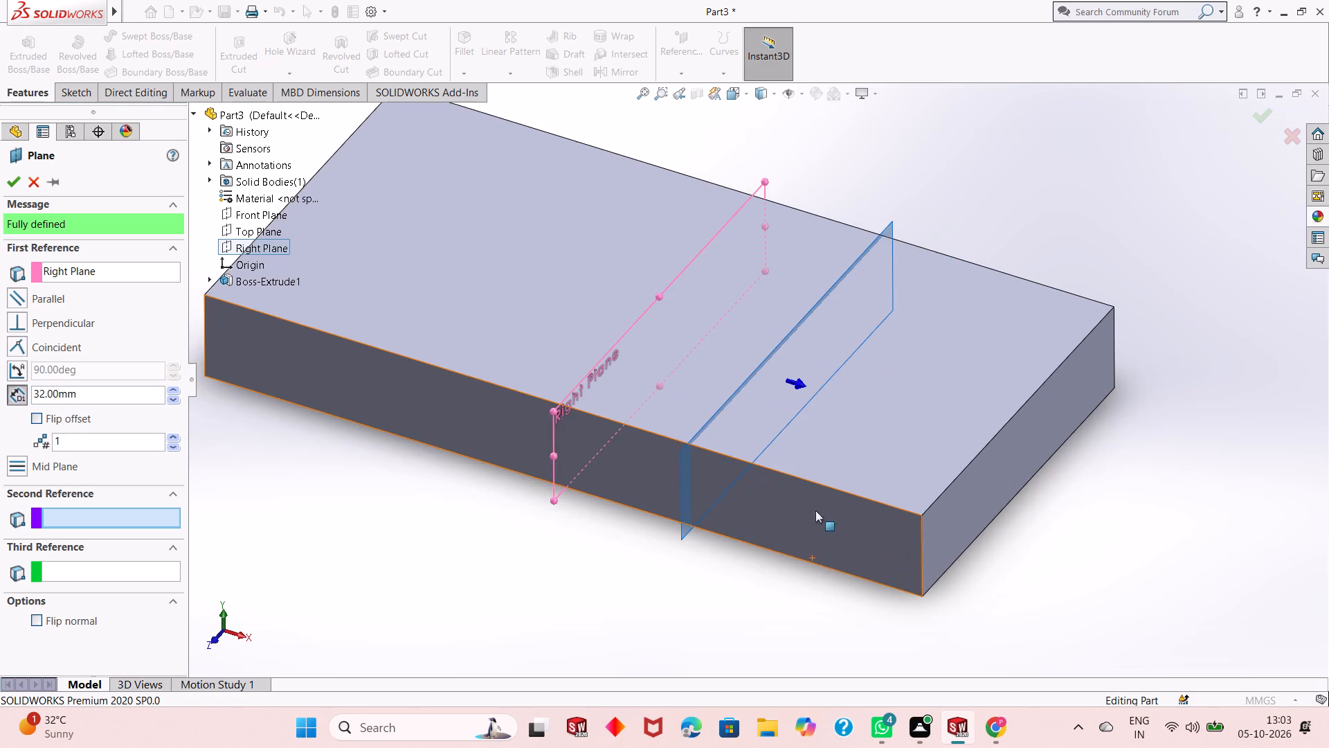
{"action": "middle_click_drag", "start_coordinate": [831, 617], "coordinate": [822, 609]}
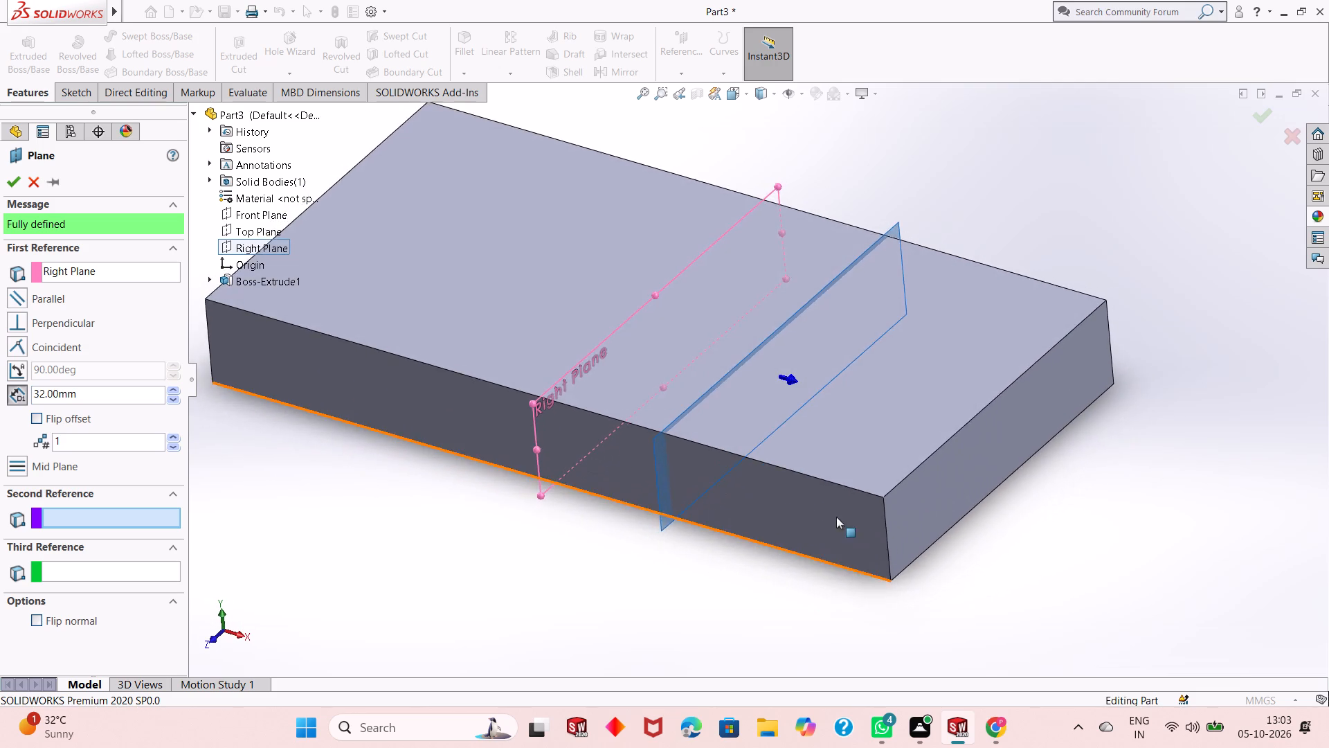
{"action": "scroll", "coordinate": [821, 398], "scroll_direction": "down", "scroll_amount": 3}
{"action": "scroll", "coordinate": [825, 603], "scroll_direction": "up", "scroll_amount": 2}
{"action": "middle_click_drag", "start_coordinate": [799, 598], "coordinate": [822, 515]}
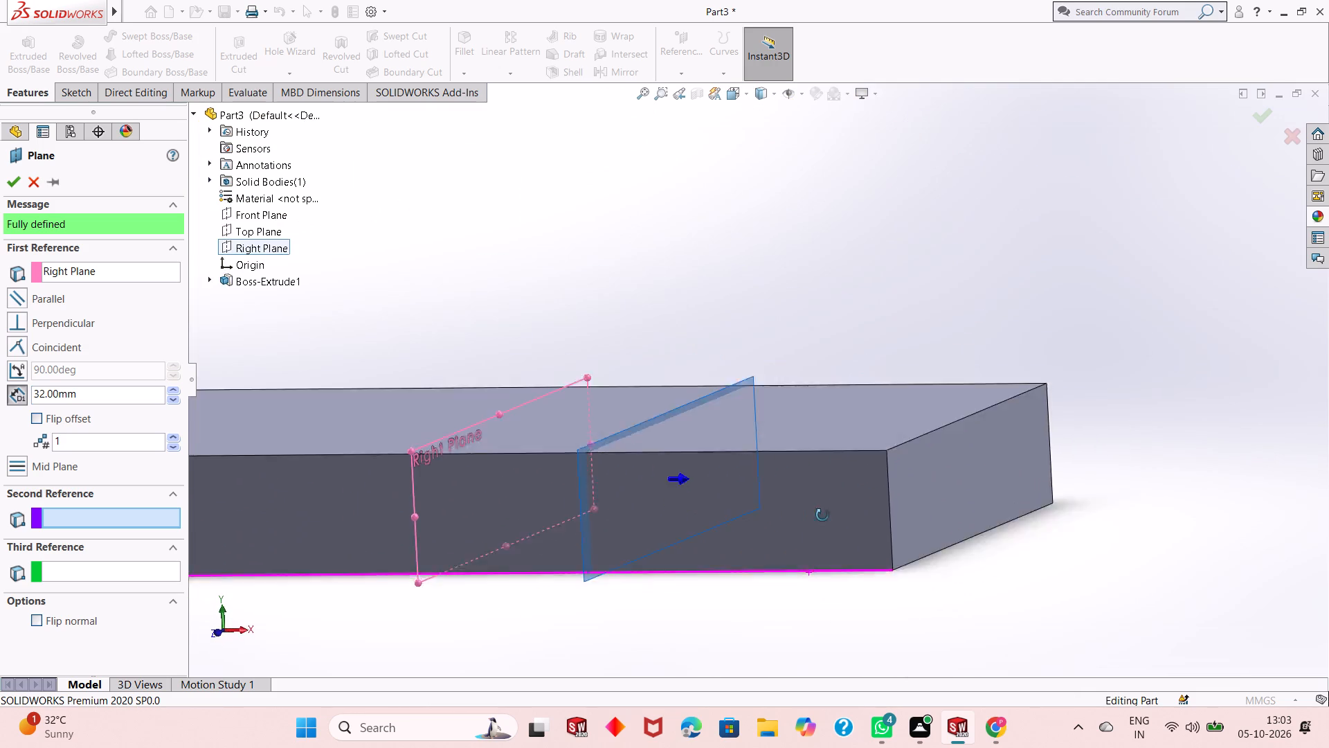
{"action": "middle_click_drag", "start_coordinate": [822, 515], "coordinate": [799, 592]}
{"action": "scroll", "coordinate": [768, 581], "scroll_direction": "up", "scroll_amount": 2}
{"action": "scroll", "coordinate": [768, 317], "scroll_direction": "down", "scroll_amount": 2}
{"action": "scroll", "coordinate": [763, 516], "scroll_direction": "up", "scroll_amount": 1}
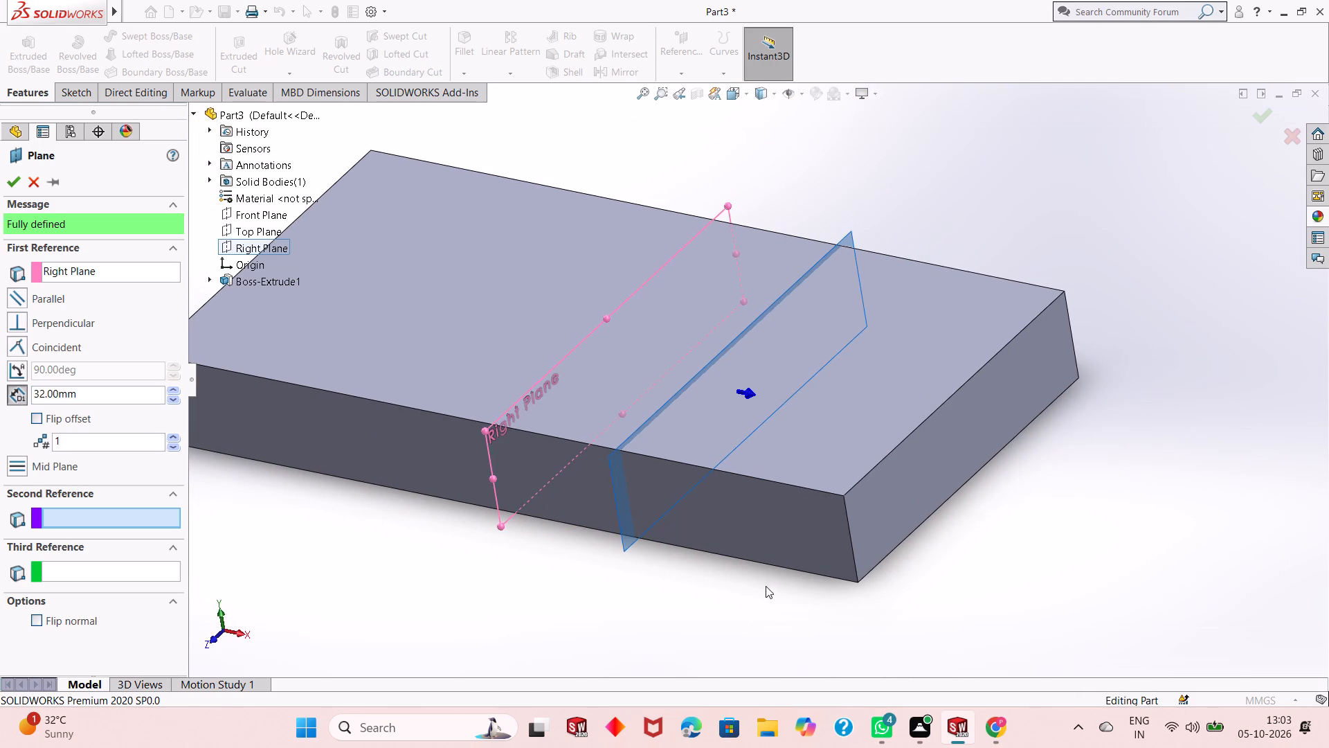
{"action": "middle_click_drag", "start_coordinate": [767, 589], "coordinate": [746, 567]}
{"action": "scroll", "coordinate": [744, 568], "scroll_direction": "up", "scroll_amount": 1}
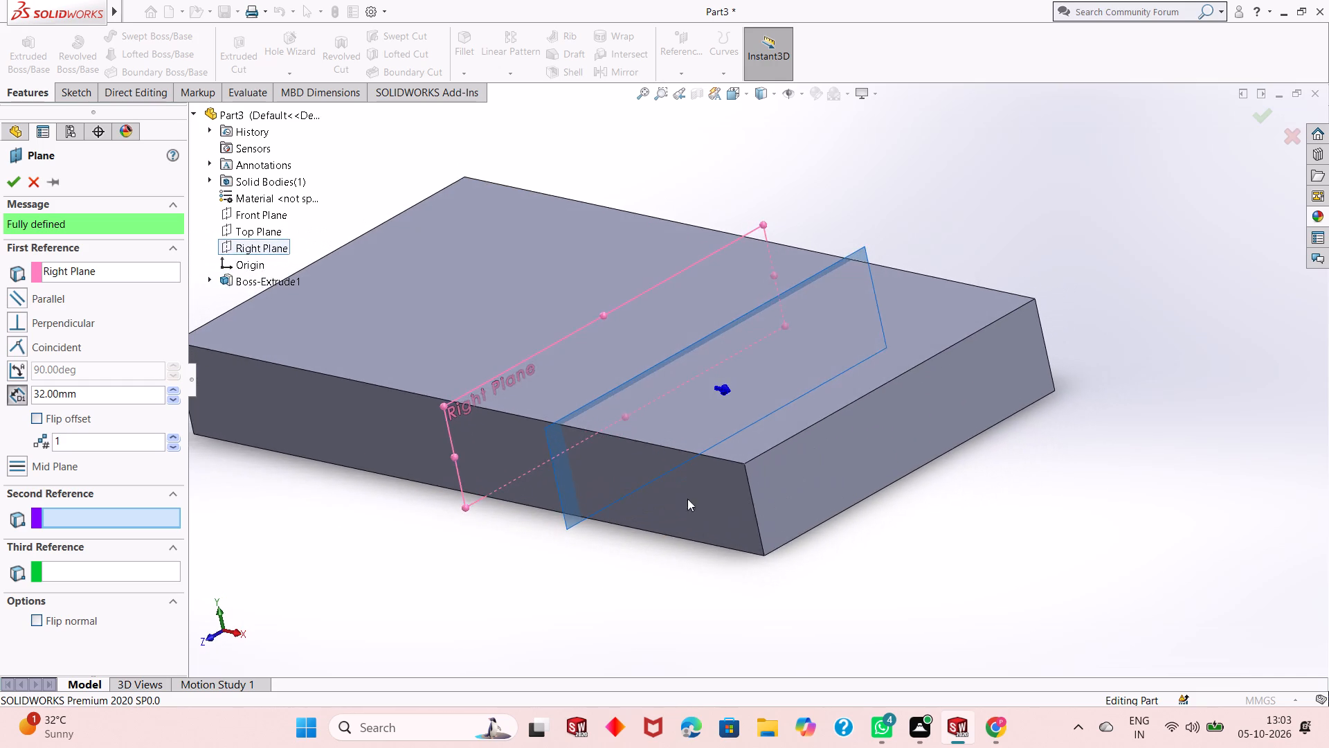
{"action": "scroll", "coordinate": [644, 440], "scroll_direction": "down", "scroll_amount": 6}
{"action": "middle_click_drag", "start_coordinate": [695, 486], "coordinate": [647, 519]}
{"action": "scroll", "coordinate": [654, 508], "scroll_direction": "up", "scroll_amount": 3}
{"action": "scroll", "coordinate": [837, 318], "scroll_direction": "down", "scroll_amount": 3}
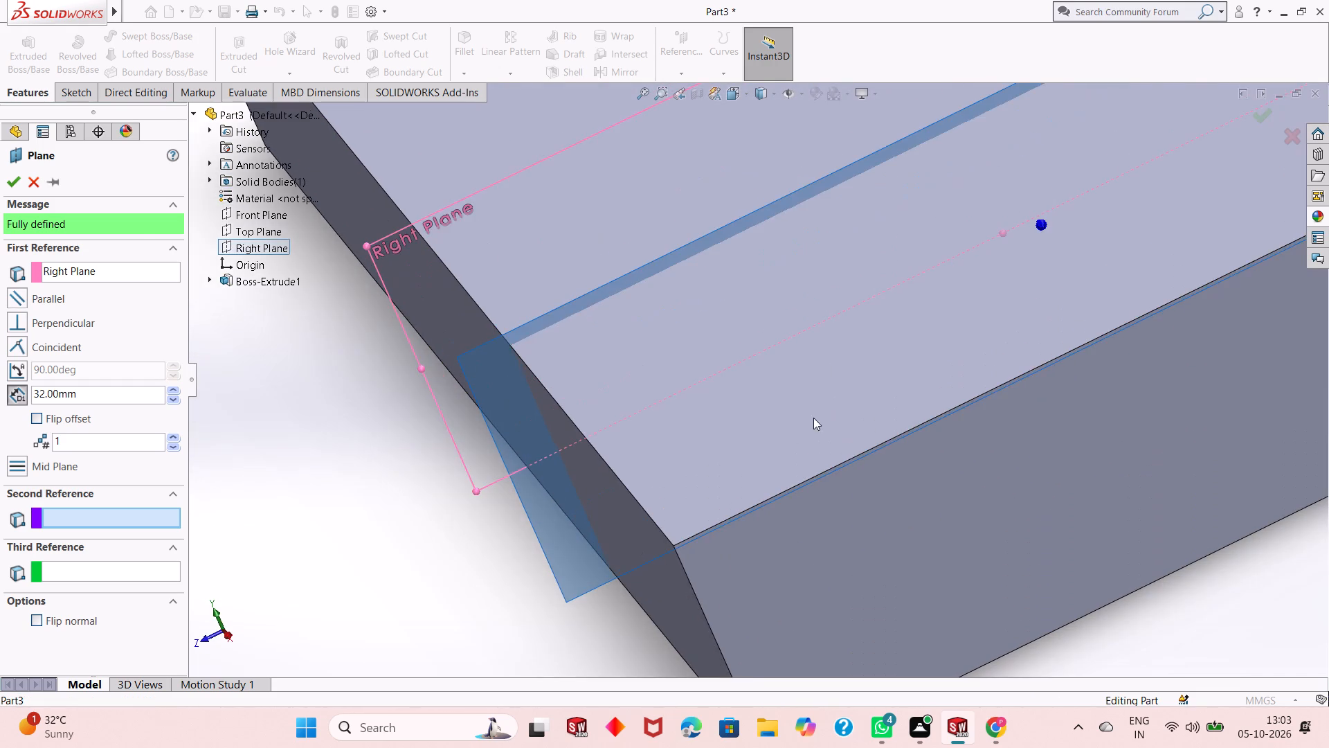
{"action": "middle_click_drag", "start_coordinate": [799, 427], "coordinate": [831, 390]}
{"action": "scroll", "coordinate": [671, 429], "scroll_direction": "up", "scroll_amount": 6}
{"action": "middle_click_drag", "start_coordinate": [692, 472], "coordinate": [722, 471]}
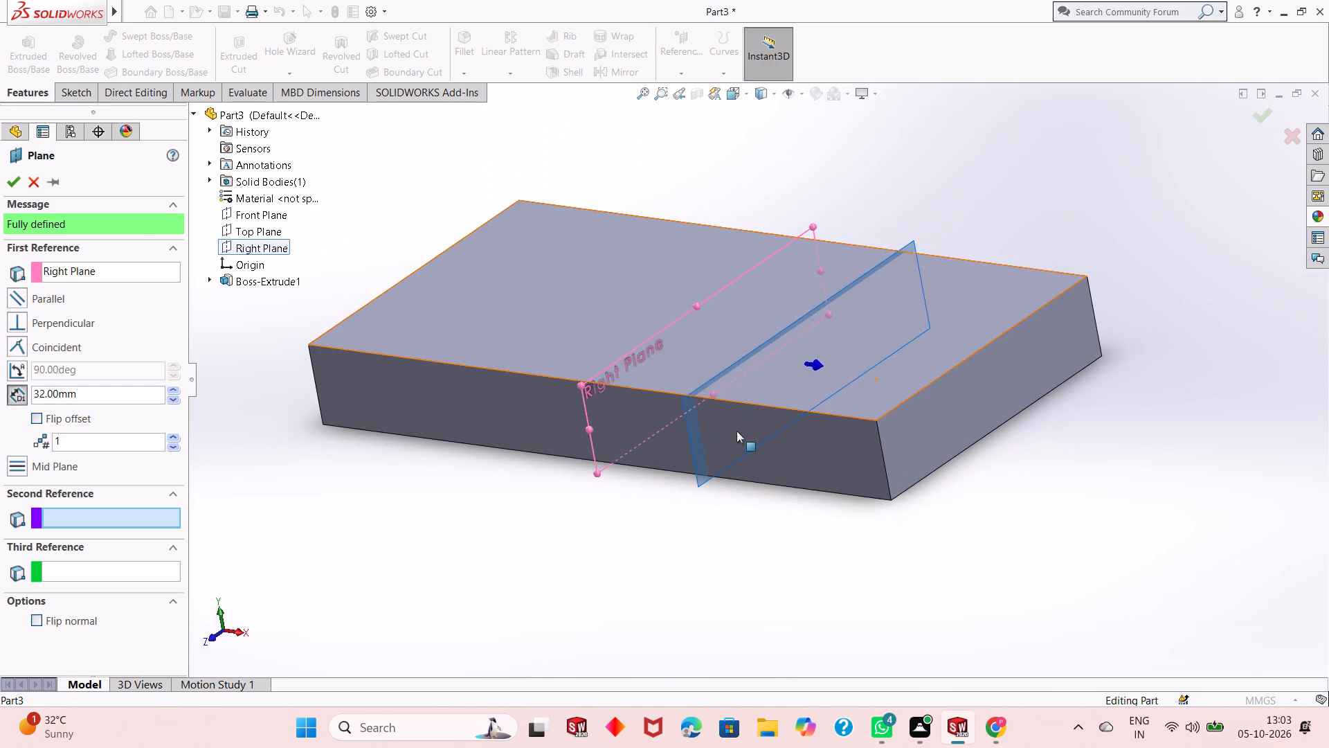
{"action": "scroll", "coordinate": [732, 391], "scroll_direction": "down", "scroll_amount": 2}
{"action": "scroll", "coordinate": [738, 482], "scroll_direction": "up", "scroll_amount": 1}
{"action": "middle_click_drag", "start_coordinate": [741, 409], "coordinate": [745, 486]}
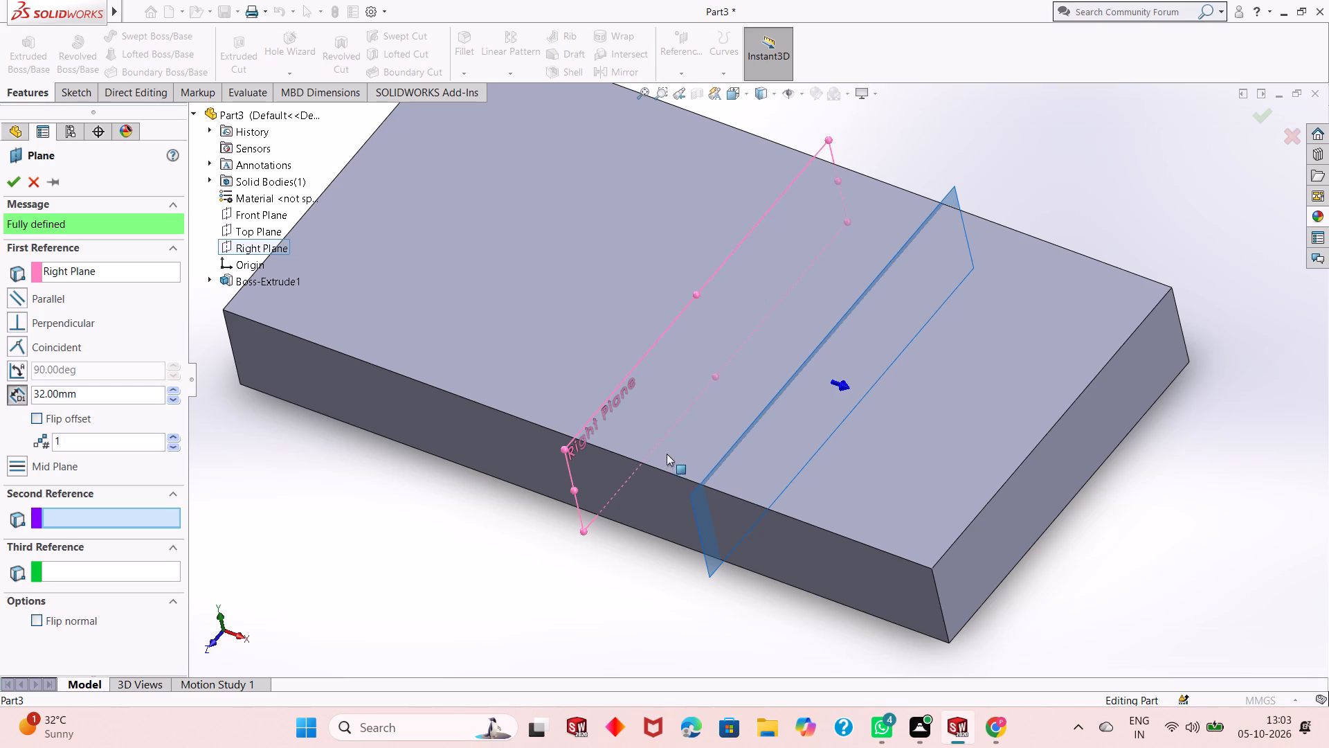
{"action": "scroll", "coordinate": [707, 460], "scroll_direction": "up", "scroll_amount": 2}
Create the offset reference plane with the current settings.
{"action": "left_click", "coordinate": [10, 185]}
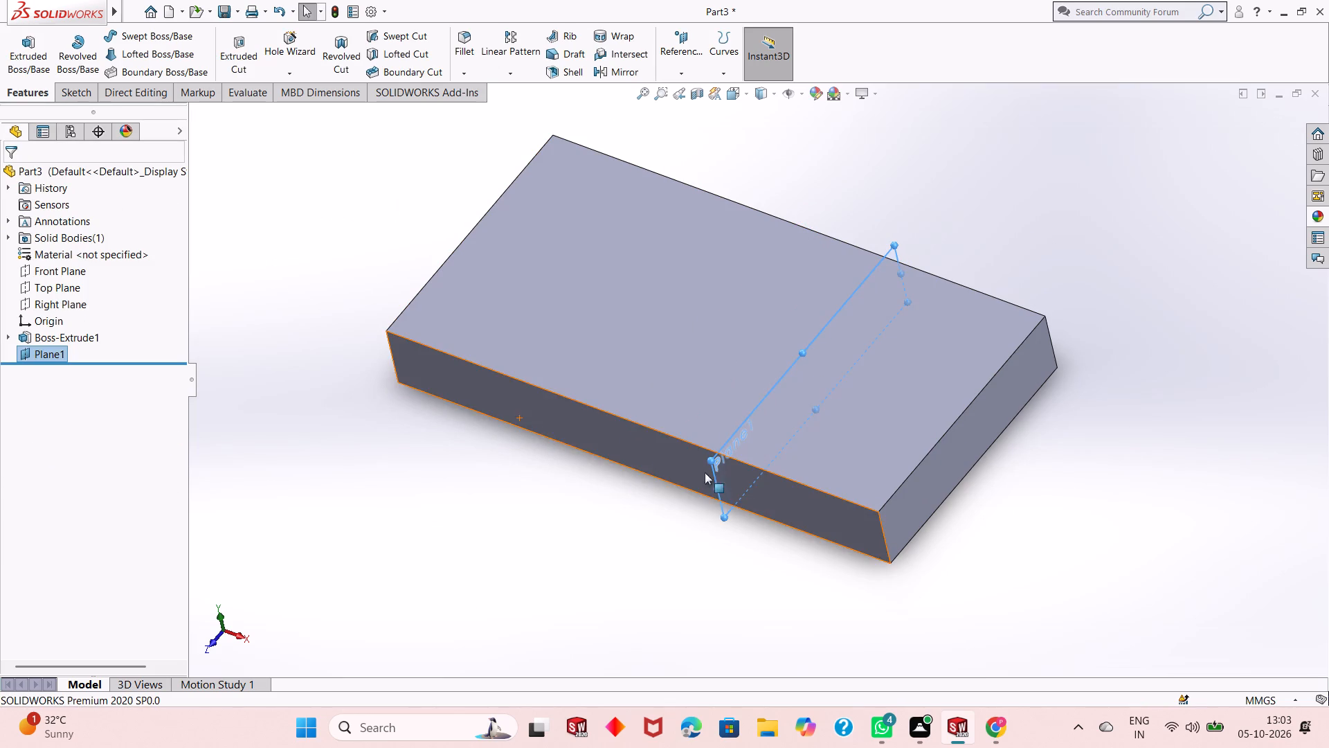
Open a sketch on the new offset plane and view it square-on.
{"action": "middle_click_drag", "start_coordinate": [730, 474], "coordinate": [656, 463]}
{"action": "scroll", "coordinate": [691, 403], "scroll_direction": "down", "scroll_amount": 3}
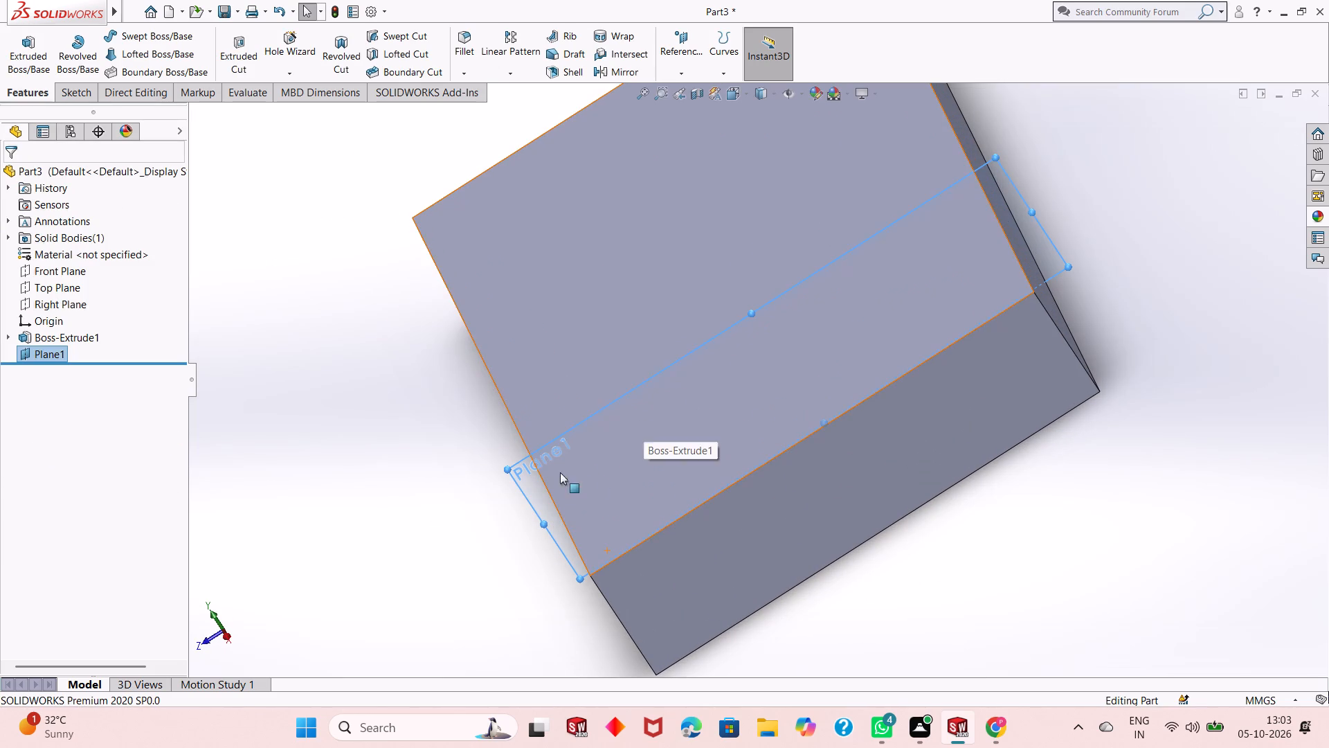
{"action": "left_click", "coordinate": [529, 479]}
{"action": "left_click", "coordinate": [587, 440]}
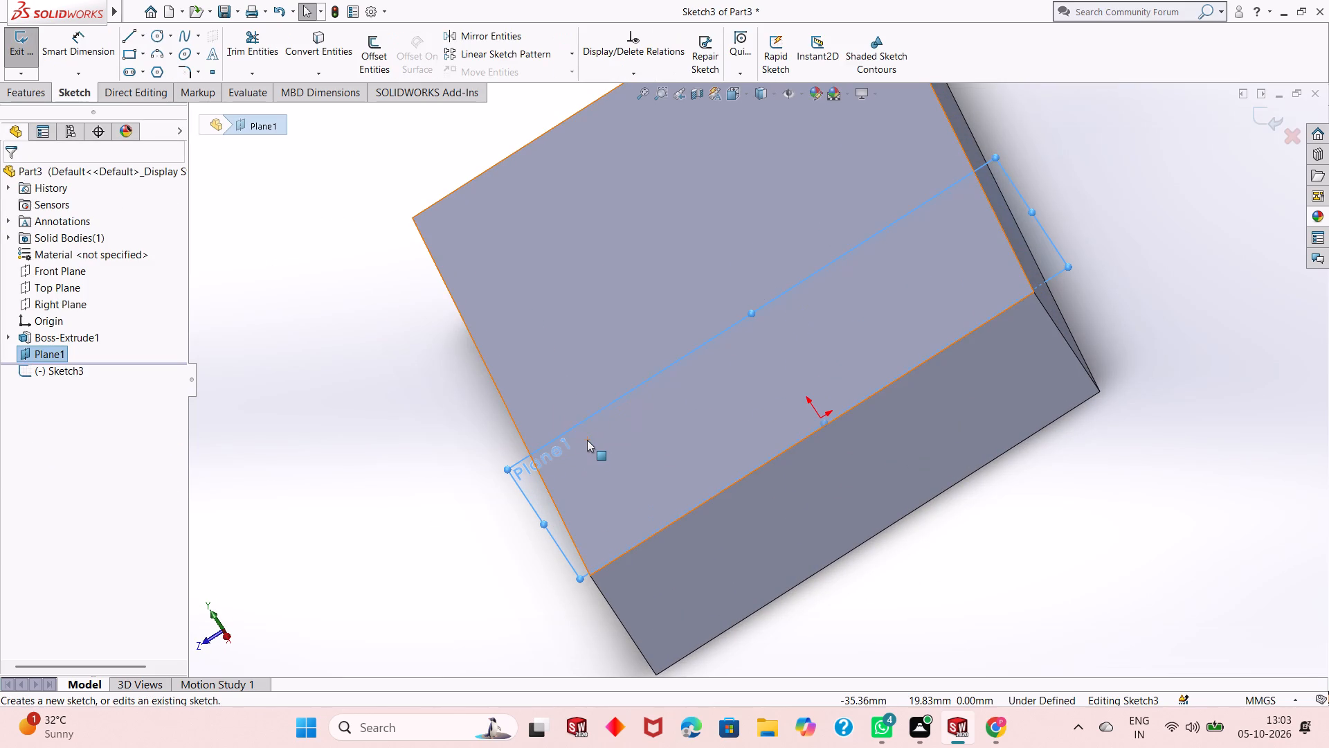
{"action": "key", "text": "ctrl+8"}
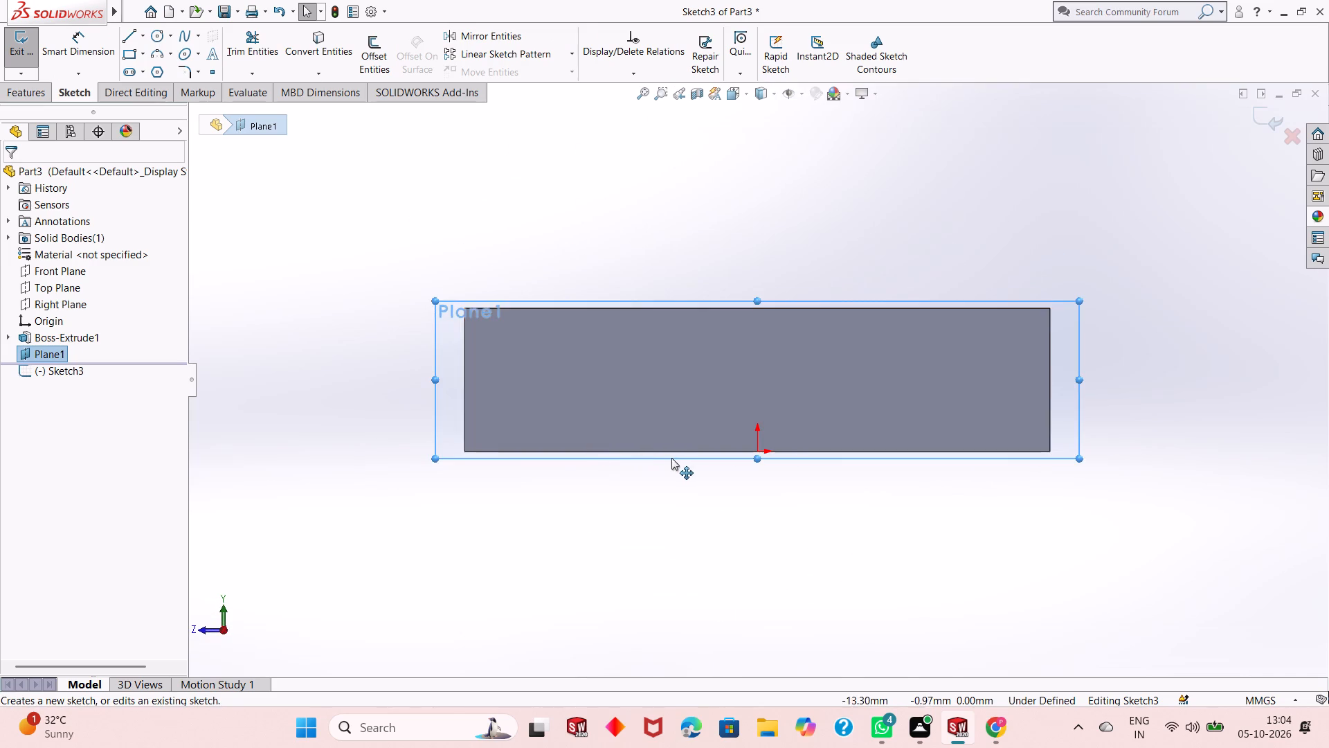
{"action": "scroll", "coordinate": [673, 456], "scroll_direction": "up", "scroll_amount": 1}
{"action": "scroll", "coordinate": [677, 240], "scroll_direction": "down", "scroll_amount": 3}
{"action": "scroll", "coordinate": [629, 455], "scroll_direction": "up", "scroll_amount": 4}
{"action": "scroll", "coordinate": [833, 313], "scroll_direction": "down", "scroll_amount": 1}
{"action": "key", "text": "Escape"}
{"action": "key", "text": "Escape"}
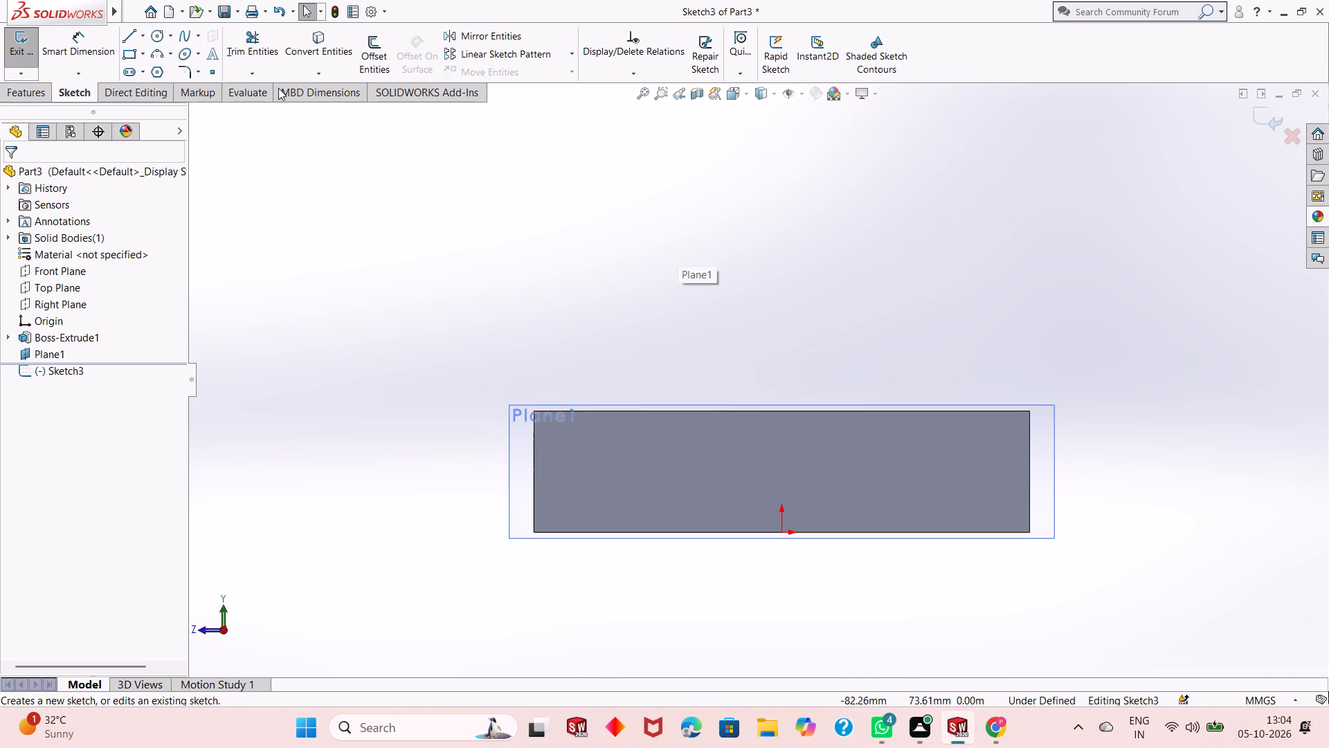
{"action": "key", "text": "Escape"}
{"action": "key", "text": "Escape"}
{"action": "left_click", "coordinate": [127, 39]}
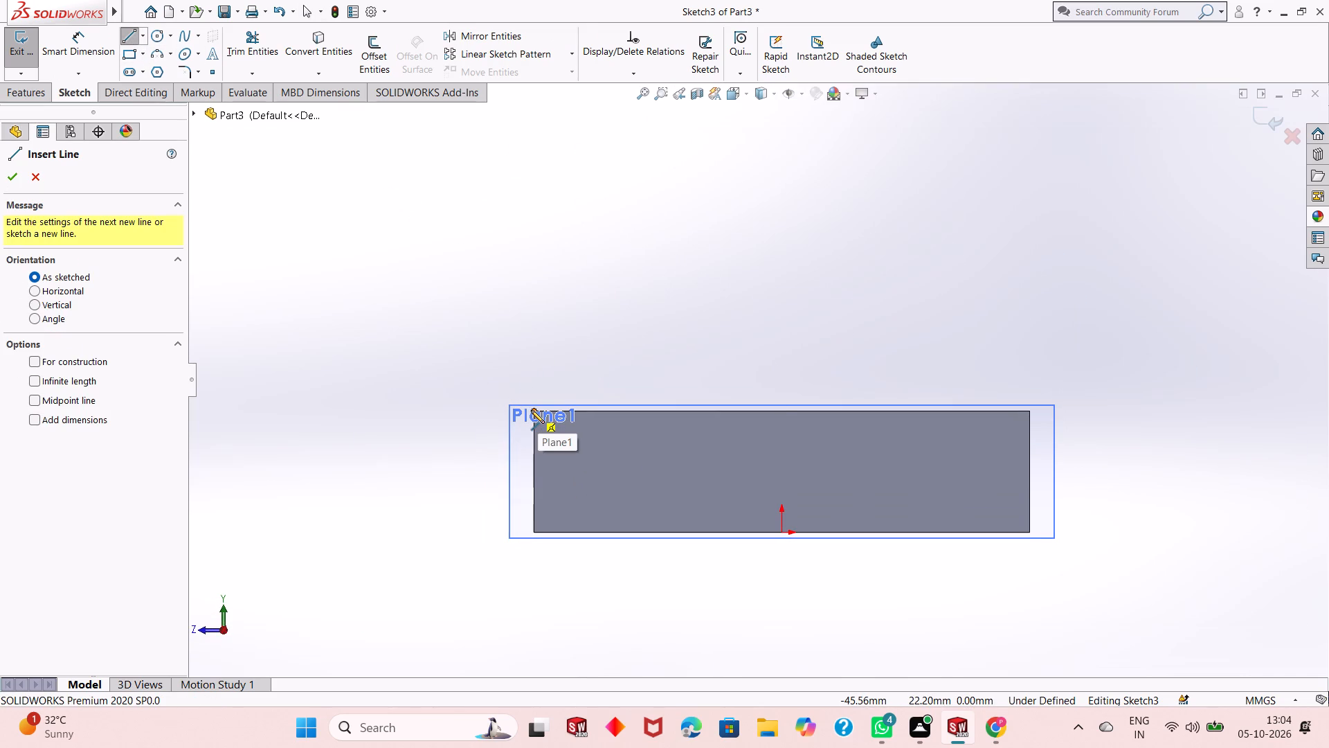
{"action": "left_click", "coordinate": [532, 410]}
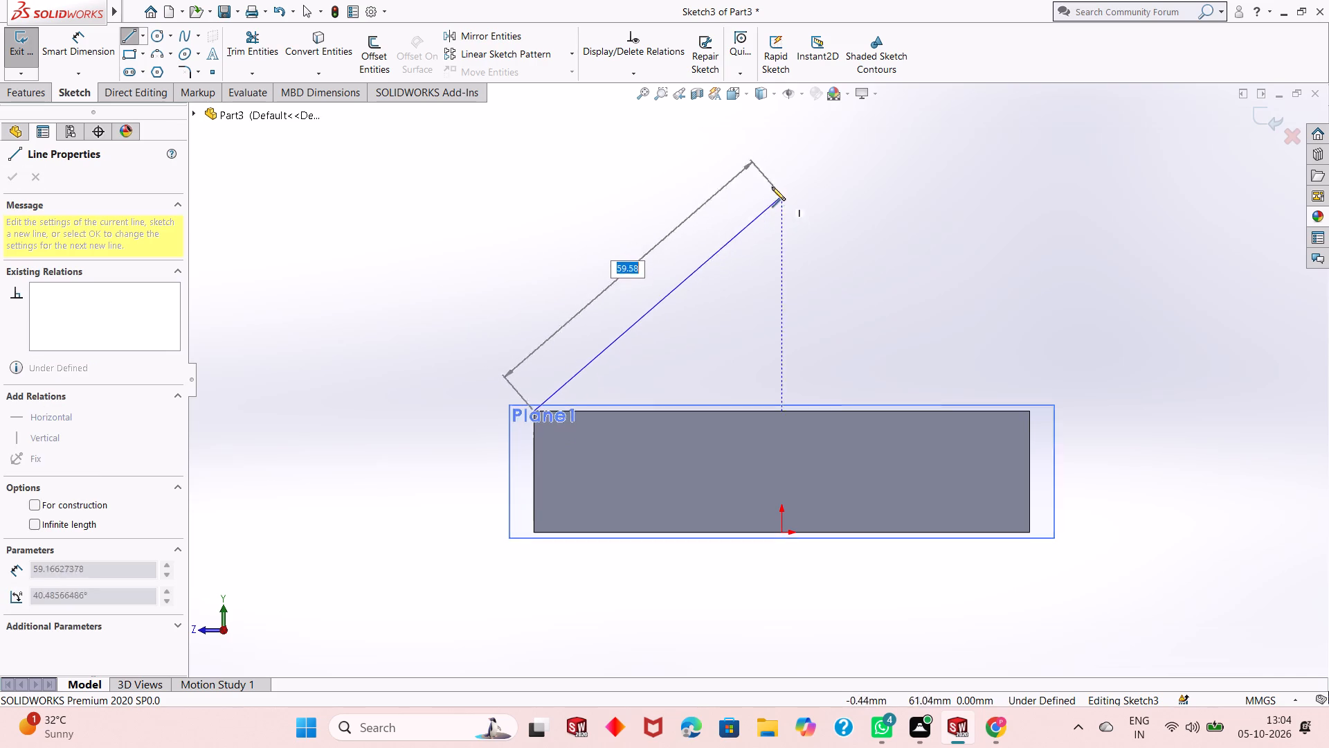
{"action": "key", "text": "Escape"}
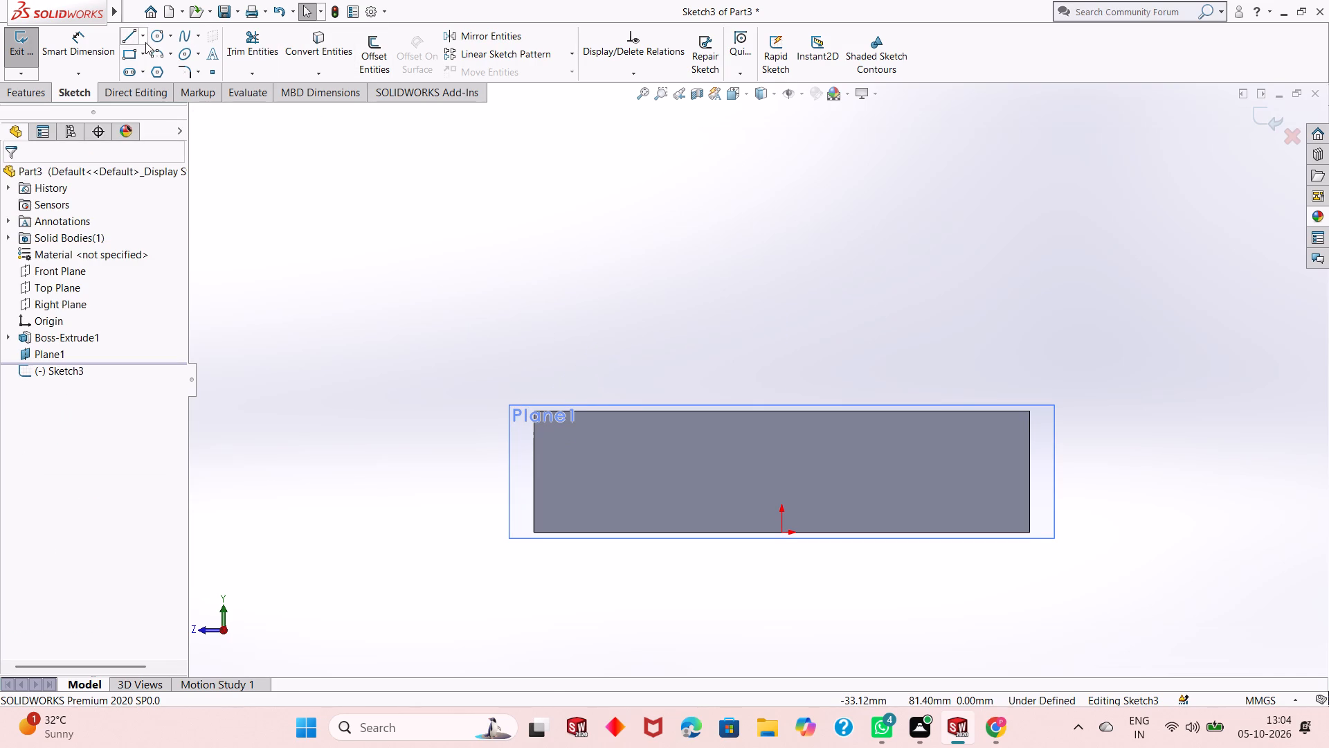
Draw a centerline about 60 mm long, rising inward at 45° from the block's top corner on the positive Z side.
{"action": "left_click", "coordinate": [145, 42]}
{"action": "left_click", "coordinate": [152, 72]}
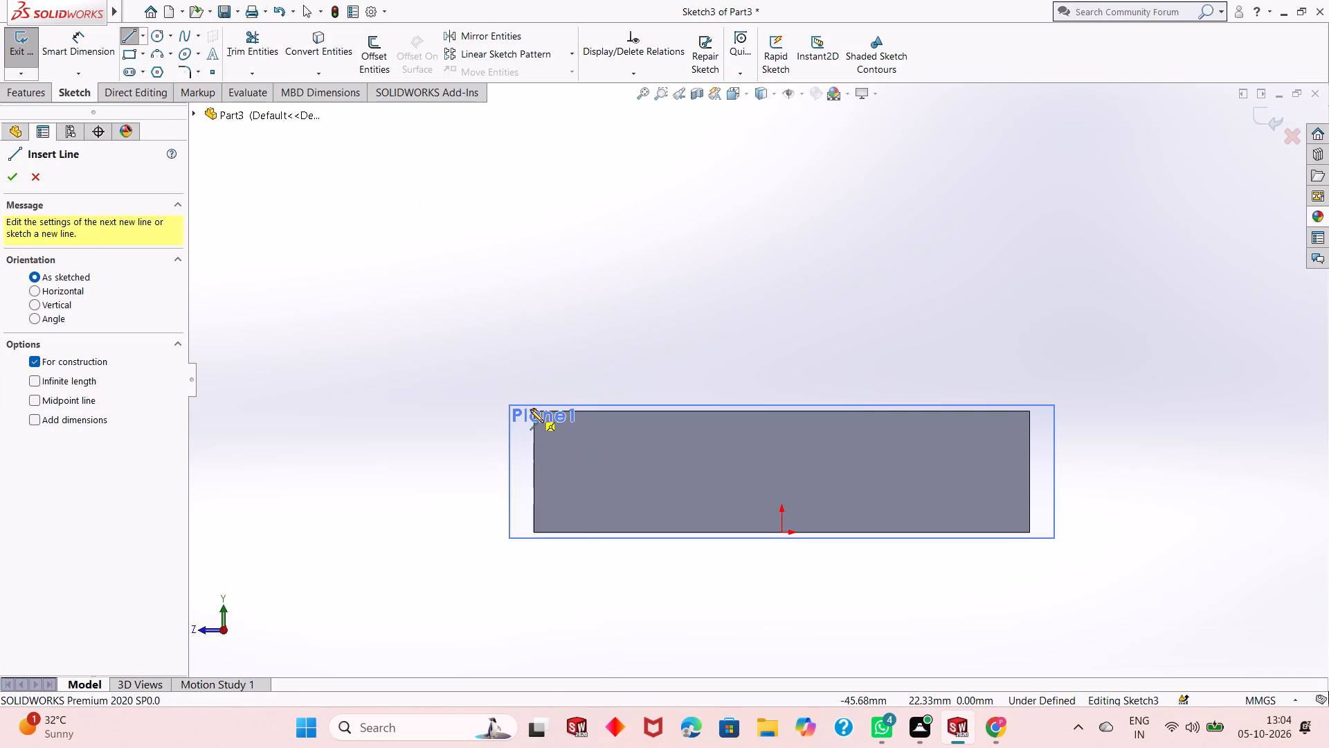
{"action": "left_click", "coordinate": [535, 409]}
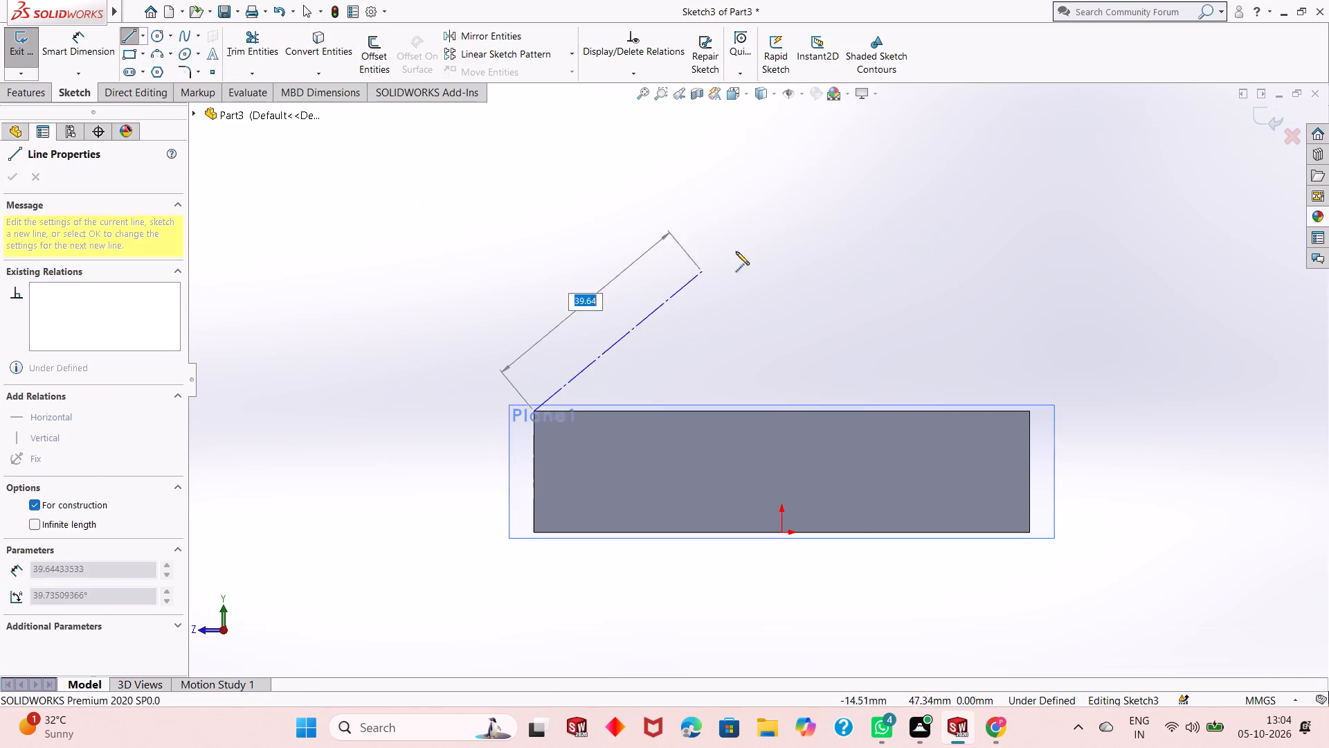
{"action": "left_click", "coordinate": [769, 178]}
{"action": "key", "text": "Escape"}
{"action": "key", "text": "Escape"}
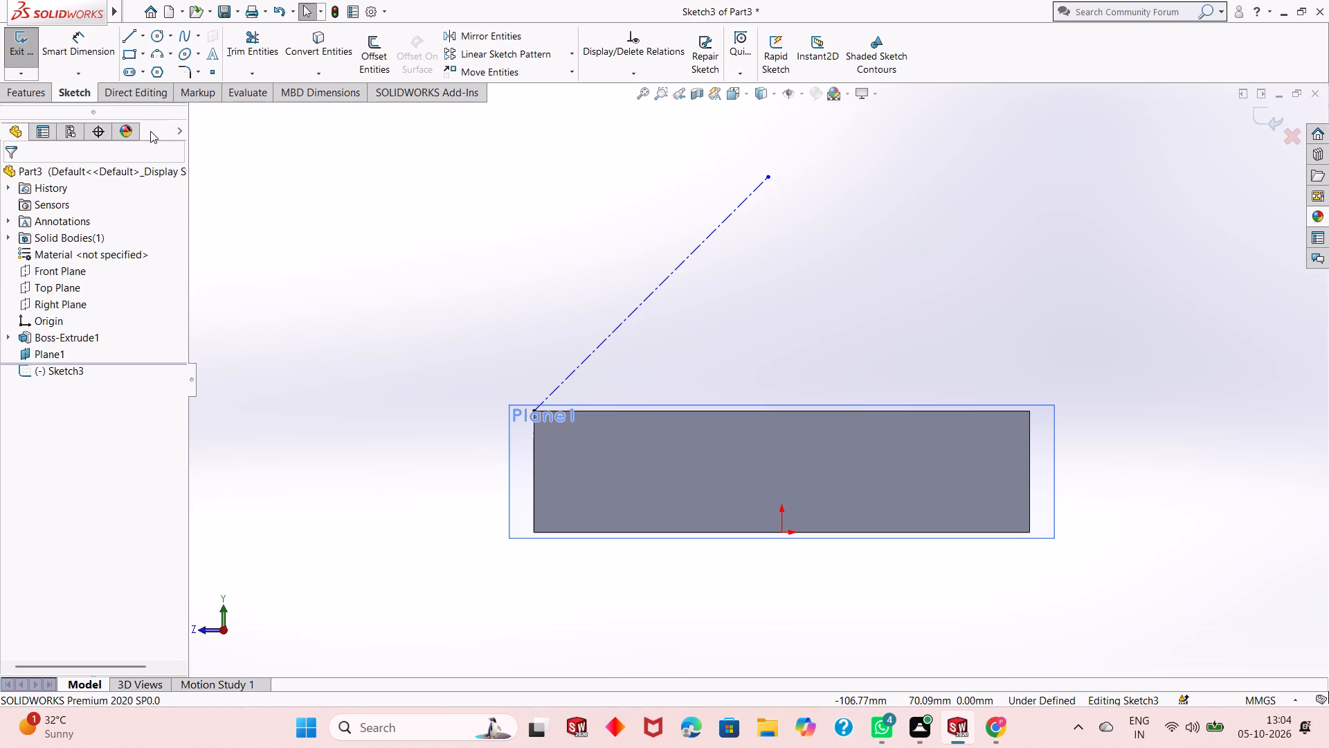
Dimension the centerline's length and set it to 40 mm.
{"action": "left_click", "coordinate": [85, 43]}
{"action": "left_click", "coordinate": [662, 276]}
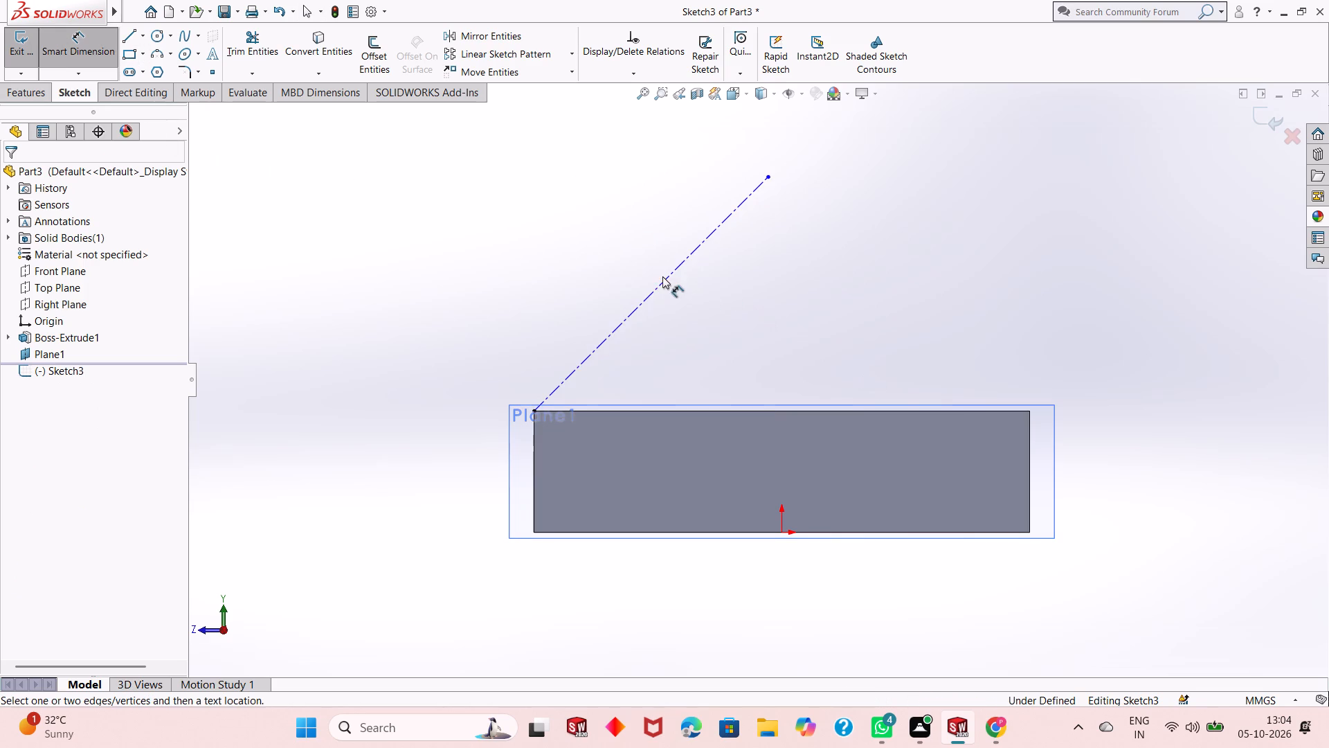
{"action": "left_click", "coordinate": [667, 276]}
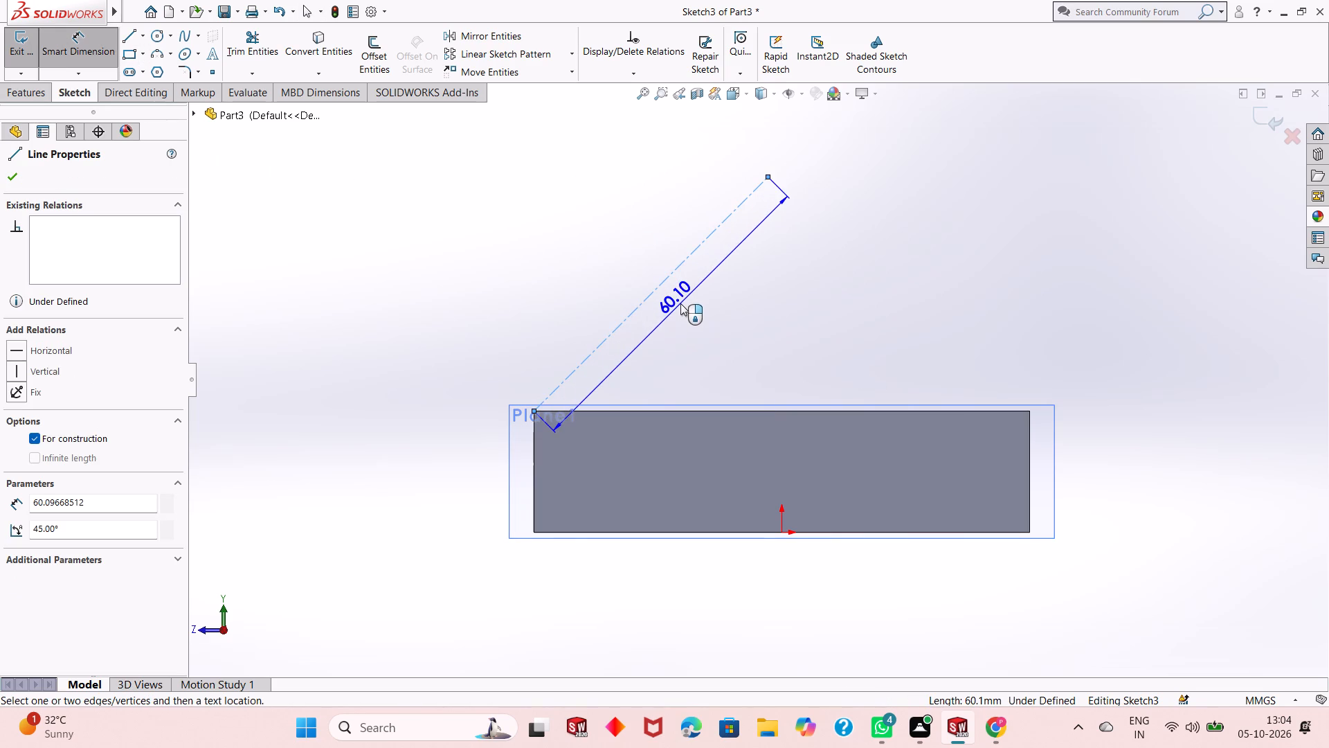
{"action": "type", "text": "40"}
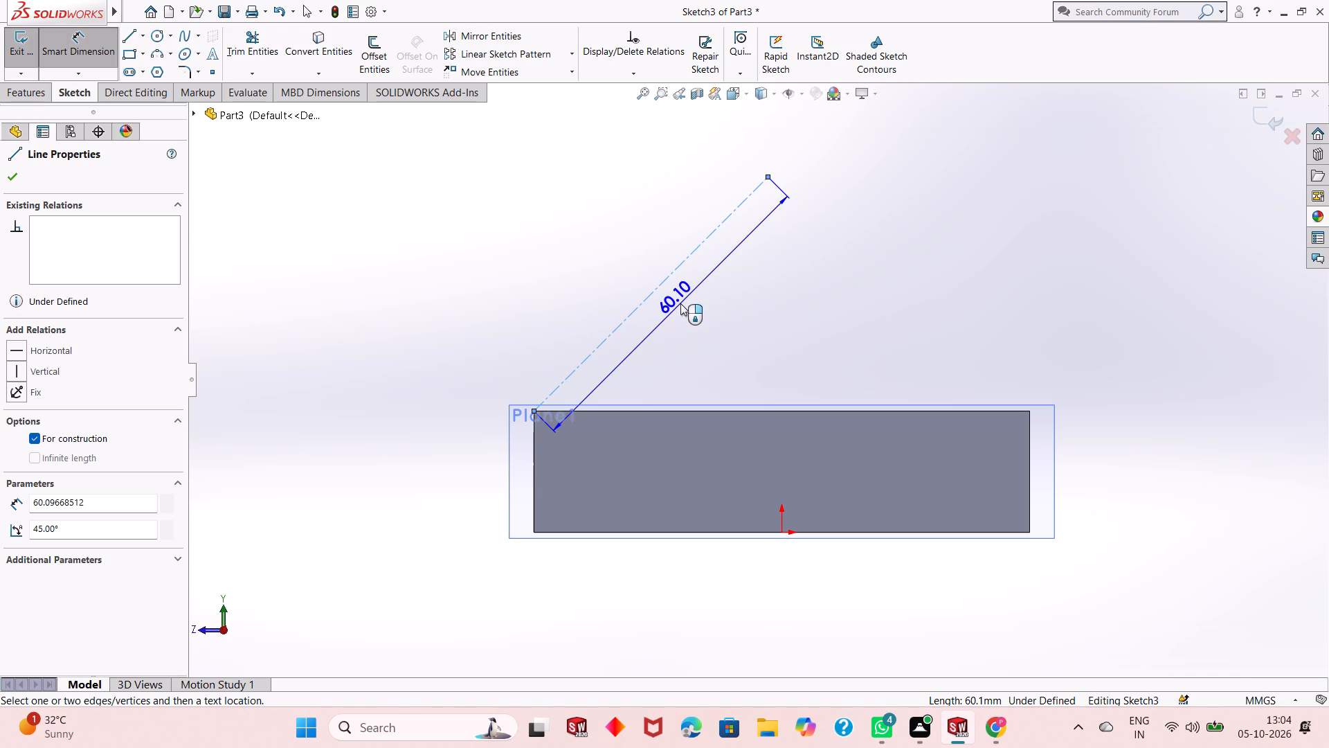
{"action": "left_click", "coordinate": [680, 303]}
{"action": "type", "text": "40"}
{"action": "key", "text": "Return"}
{"action": "key", "text": "Escape"}
{"action": "key", "text": "Escape"}
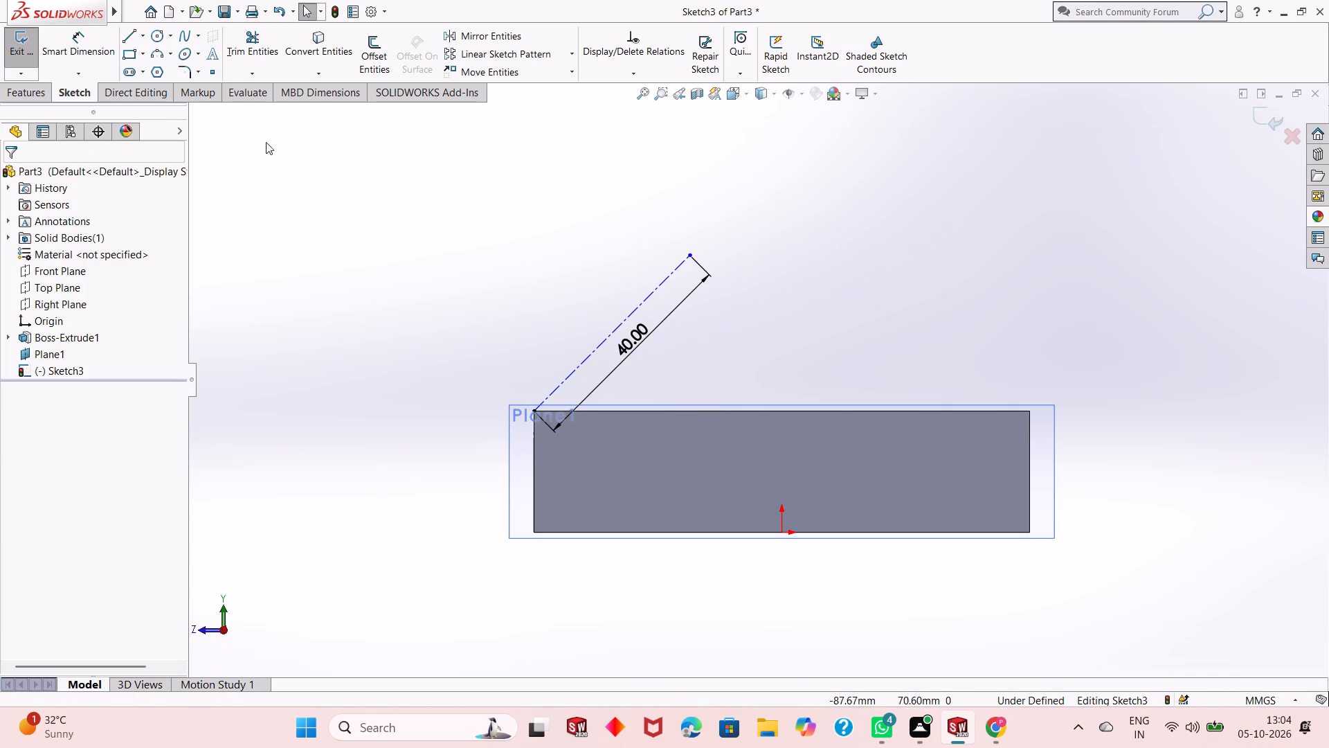
Dimension the angle between the centerline and the block's top edge and set it to 29°.
{"action": "left_click", "coordinate": [74, 52]}
{"action": "left_click", "coordinate": [645, 301]}
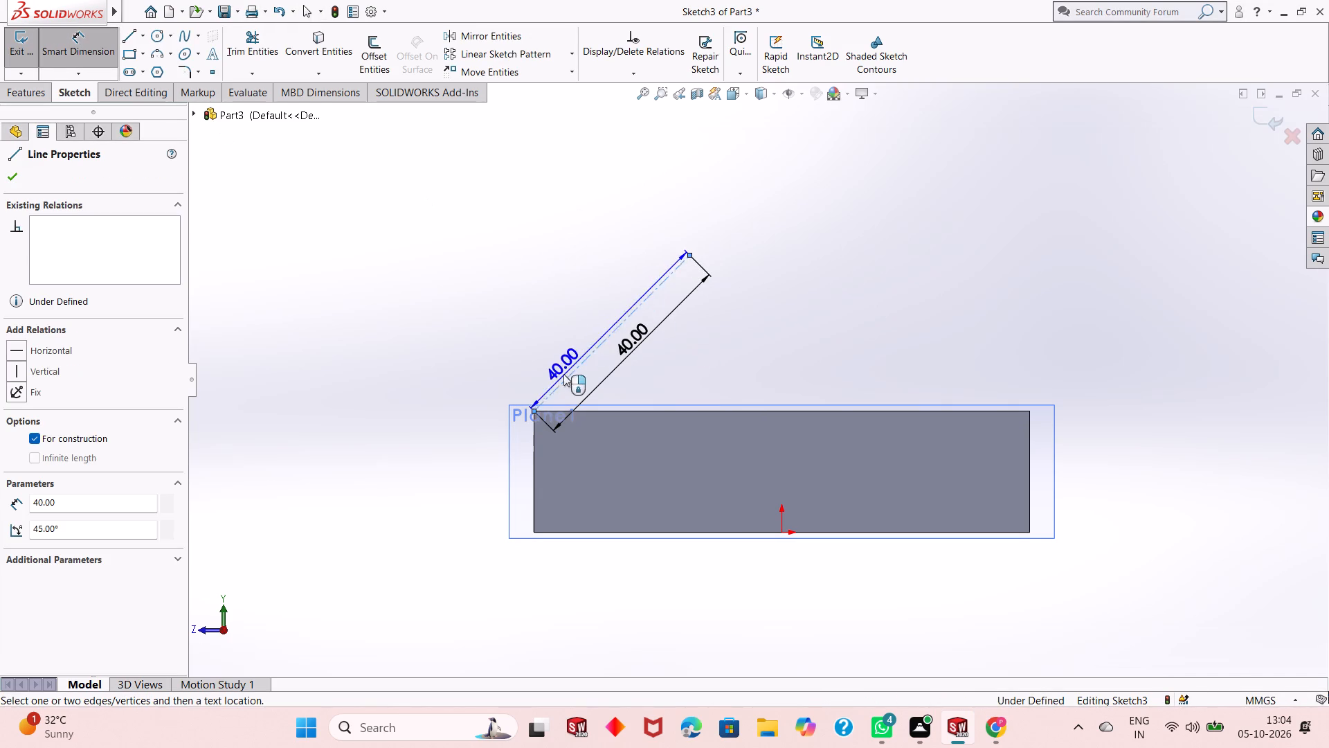
{"action": "left_click", "coordinate": [536, 411]}
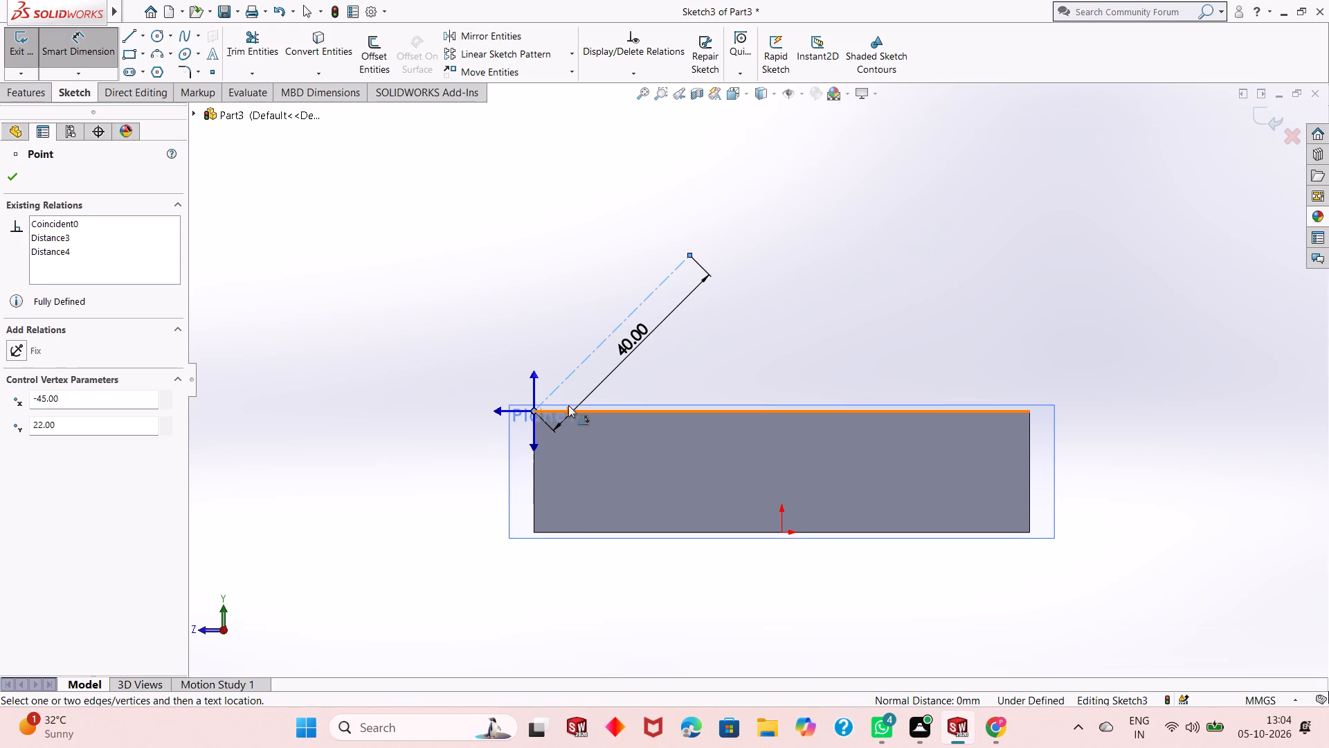
{"action": "scroll", "coordinate": [566, 413], "scroll_direction": "up", "scroll_amount": 2}
{"action": "scroll", "coordinate": [616, 403], "scroll_direction": "down", "scroll_amount": 4}
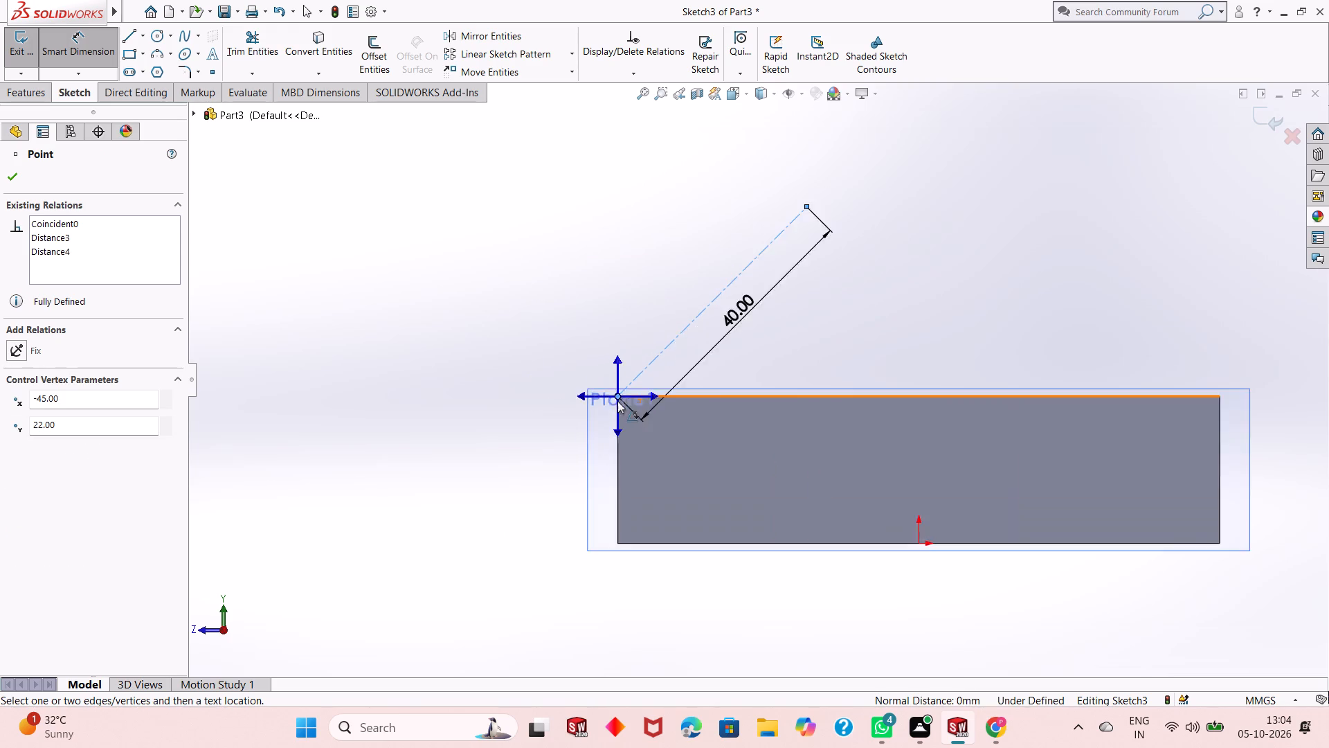
{"action": "scroll", "coordinate": [617, 401], "scroll_direction": "down", "scroll_amount": 5}
{"action": "scroll", "coordinate": [703, 336], "scroll_direction": "down", "scroll_amount": 4}
{"action": "left_click", "coordinate": [713, 447]}
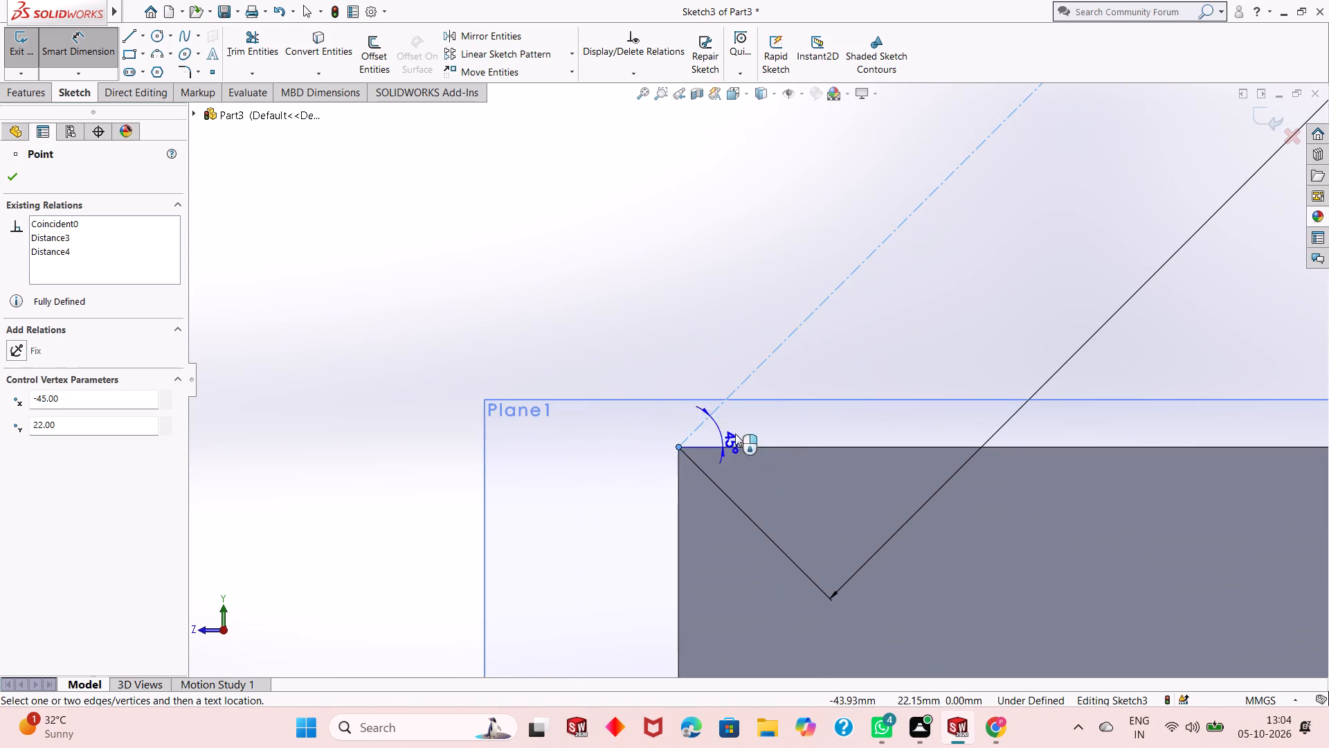
{"action": "left_click", "coordinate": [793, 421]}
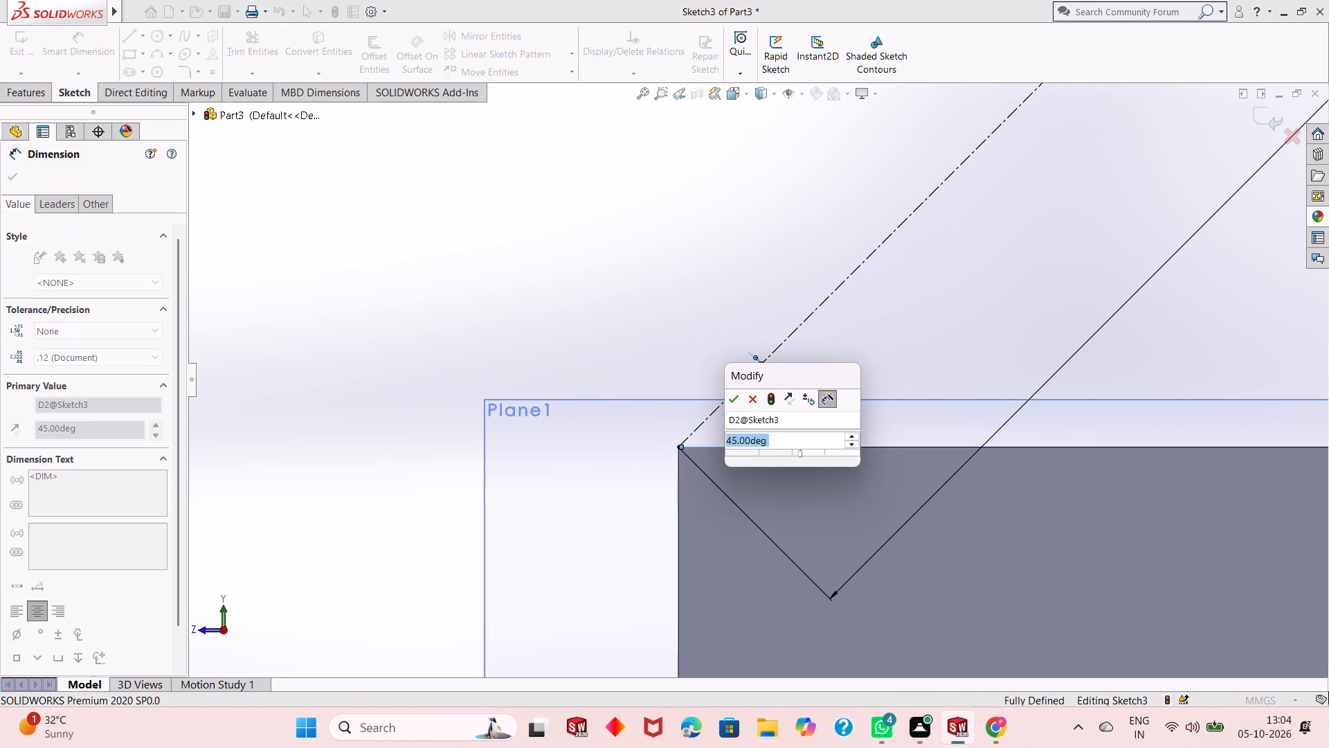
{"action": "type", "text": "29"}
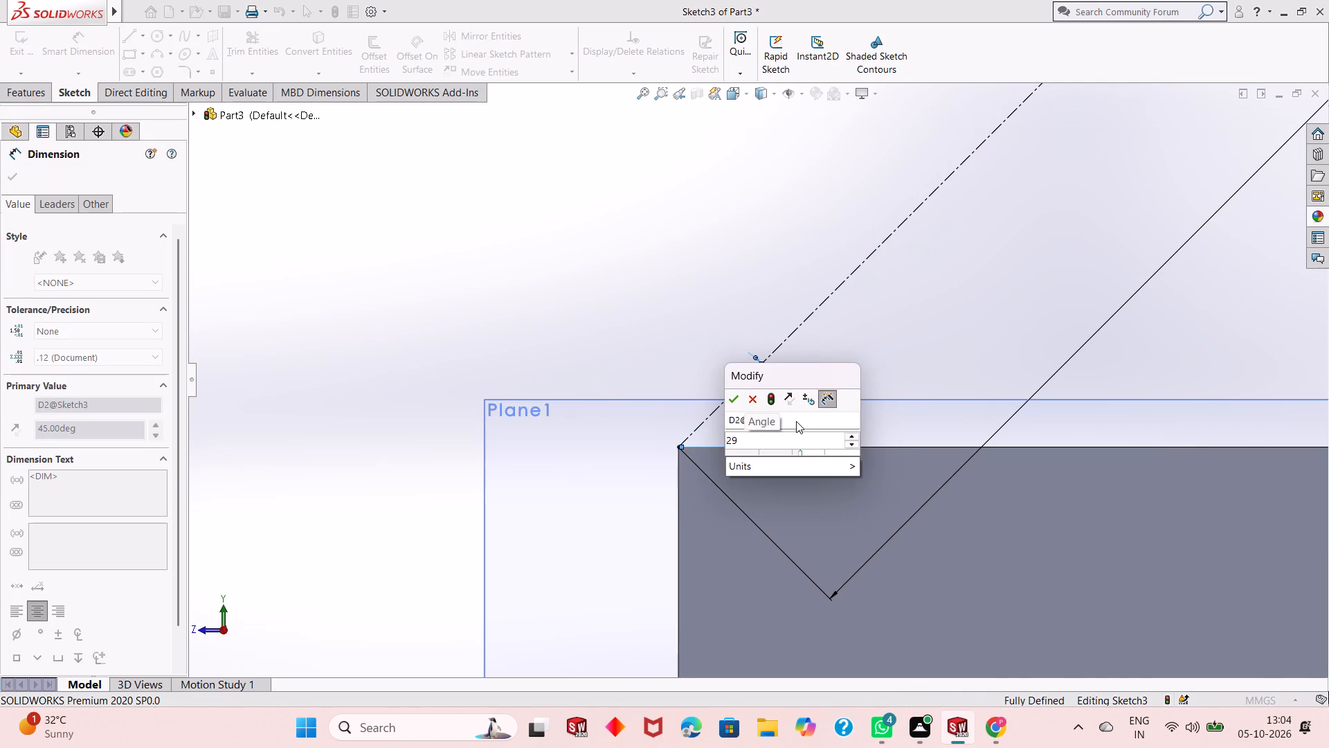
{"action": "key", "text": "Return"}
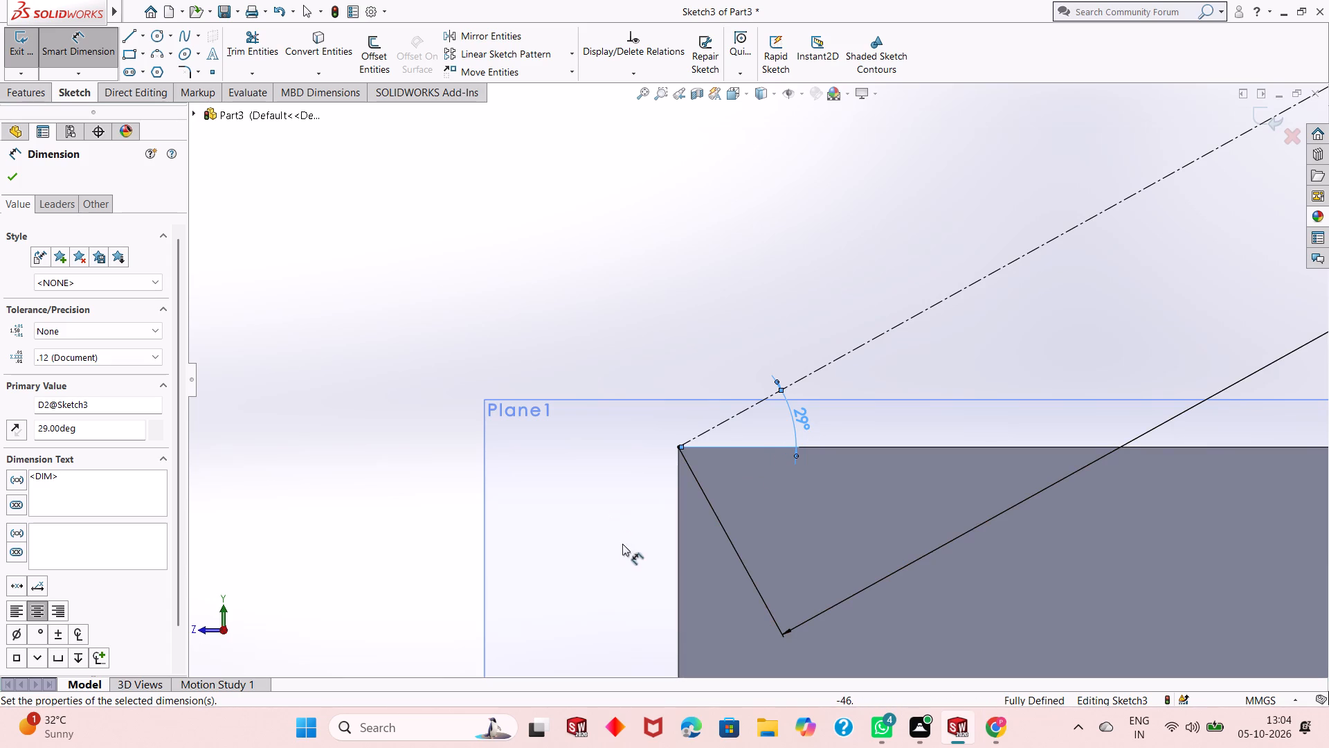
{"action": "scroll", "coordinate": [604, 513], "scroll_direction": "up", "scroll_amount": 9}
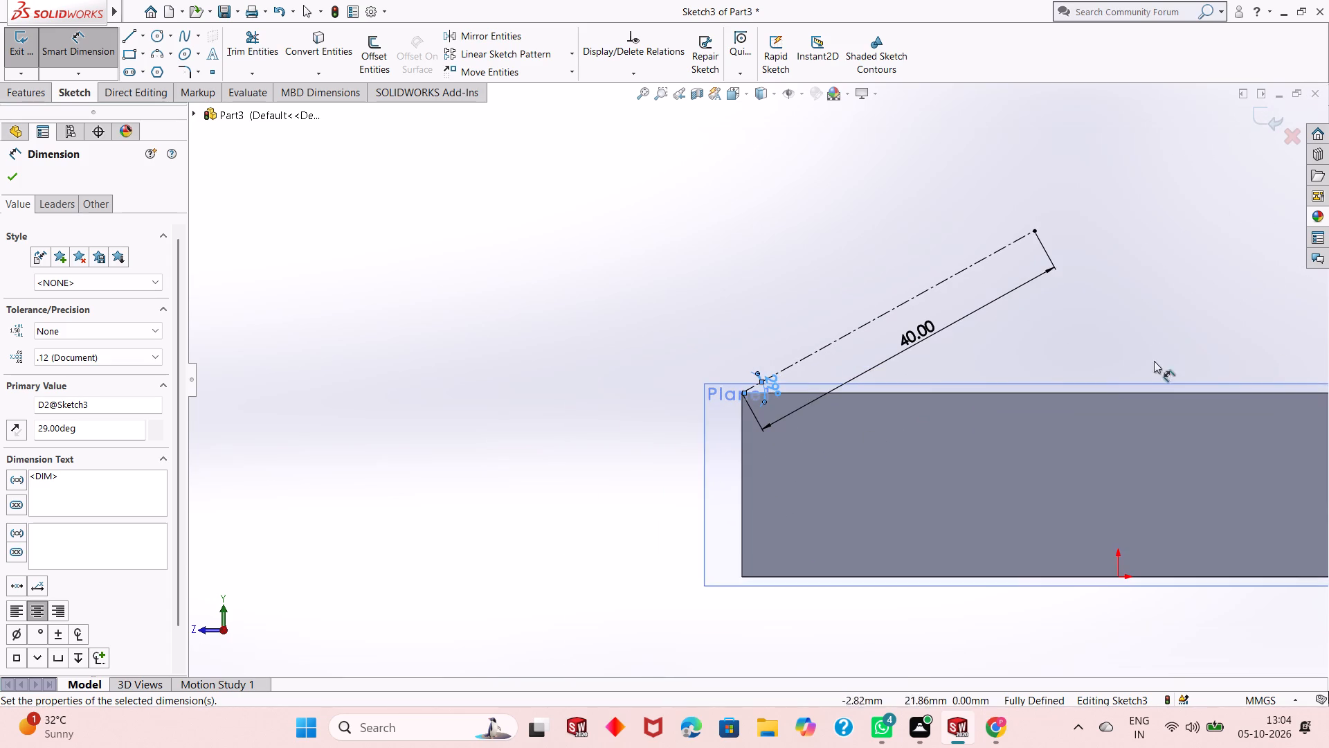
{"action": "scroll", "coordinate": [1284, 277], "scroll_direction": "down", "scroll_amount": 1}
{"action": "scroll", "coordinate": [1029, 379], "scroll_direction": "up", "scroll_amount": 2}
{"action": "scroll", "coordinate": [1065, 321], "scroll_direction": "down", "scroll_amount": 1}
{"action": "right_click", "coordinate": [368, 233]}
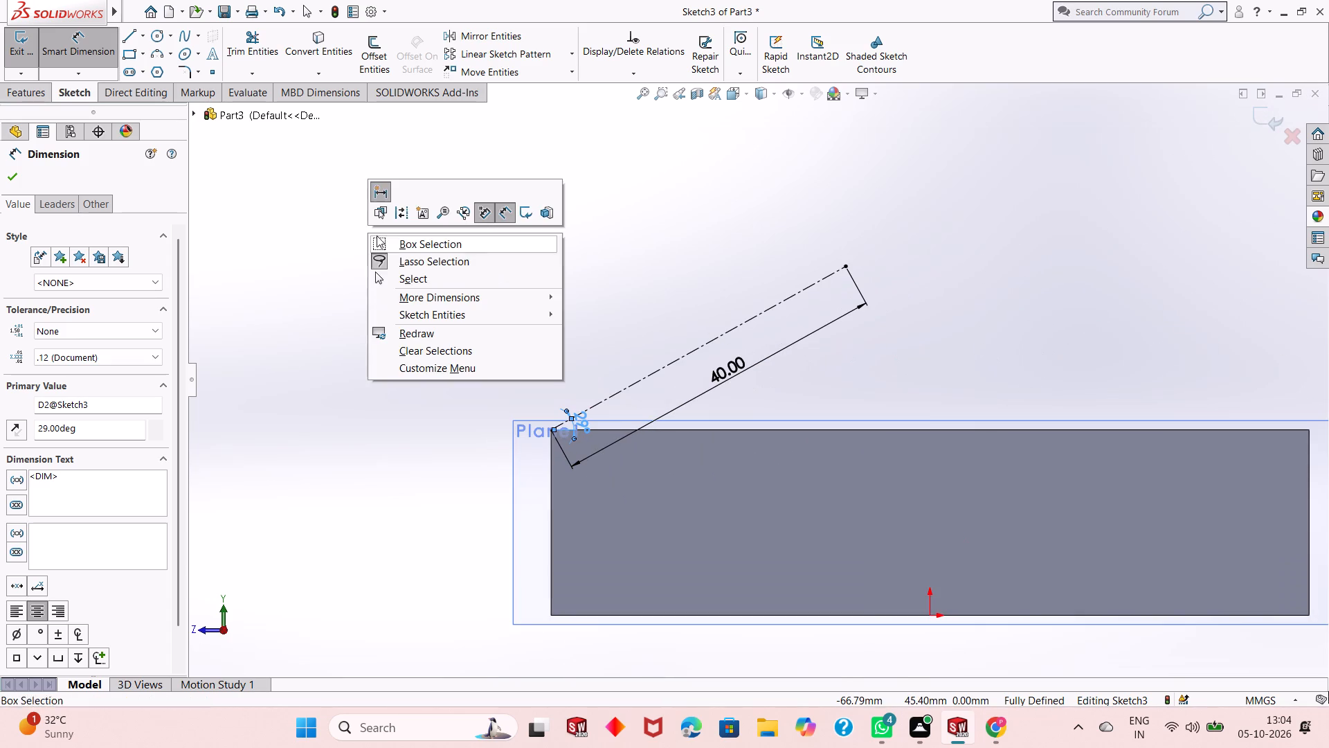
{"action": "left_click", "coordinate": [424, 279]}
Examine the angled centerline and the offset plane against the block from several angles.
{"action": "scroll", "coordinate": [842, 462], "scroll_direction": "up", "scroll_amount": 1}
{"action": "middle_click_drag", "start_coordinate": [762, 401], "coordinate": [816, 429]}
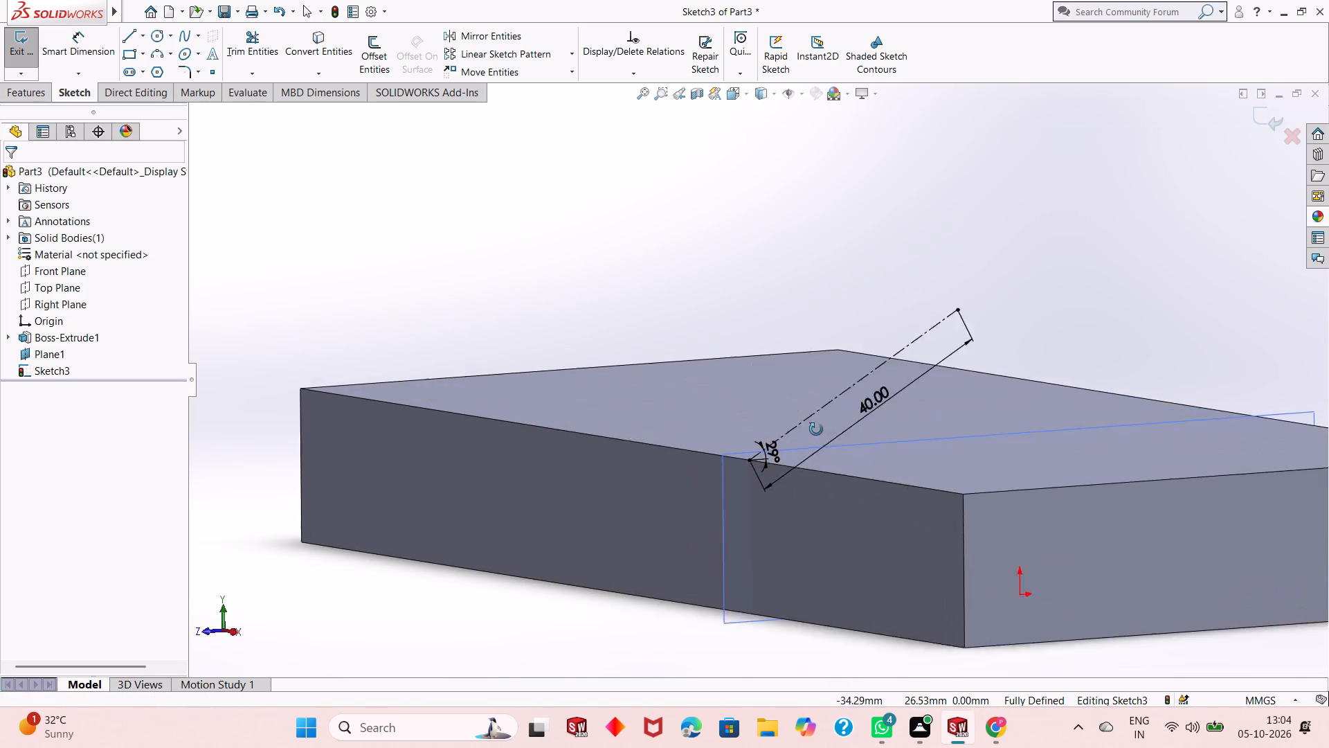
{"action": "middle_click_drag", "start_coordinate": [816, 429], "coordinate": [817, 431]}
{"action": "scroll", "coordinate": [836, 496], "scroll_direction": "up", "scroll_amount": 1}
{"action": "middle_click_drag", "start_coordinate": [836, 490], "coordinate": [771, 500]}
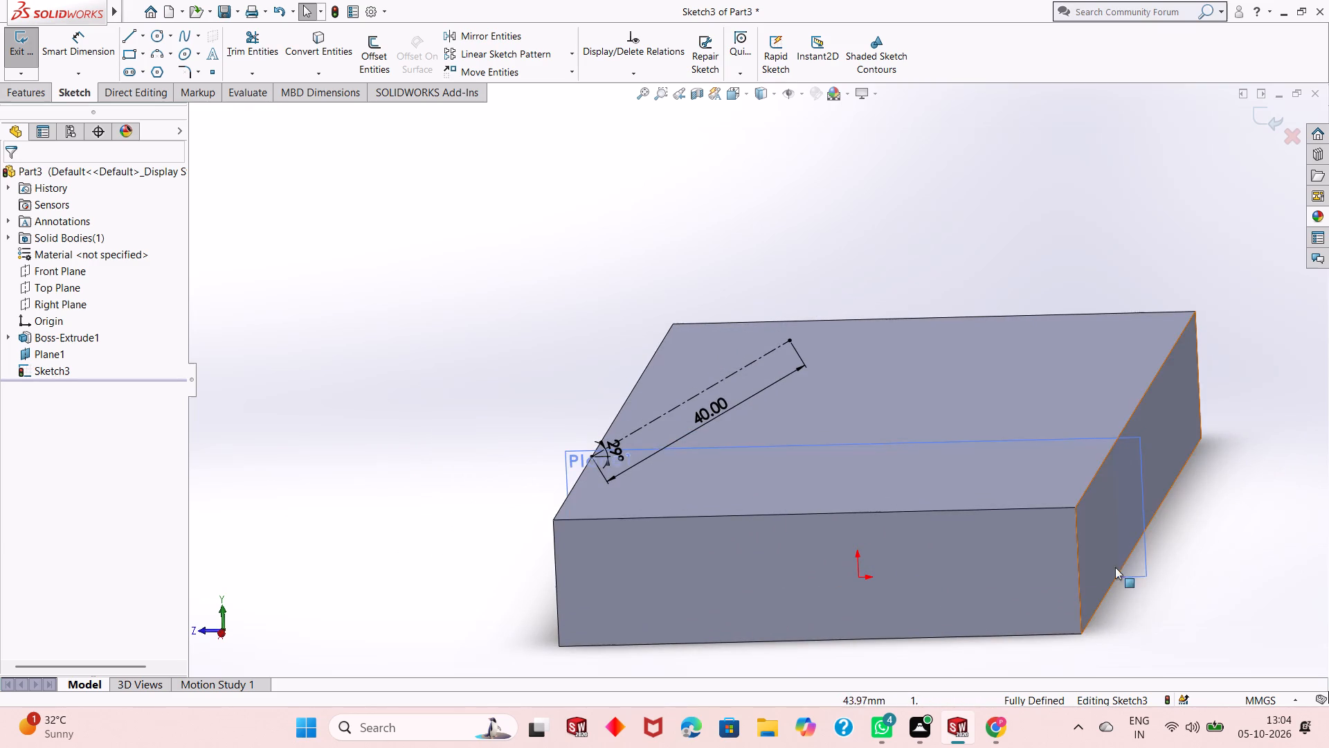
{"action": "right_click", "coordinate": [1142, 569]}
{"action": "key", "text": "Escape"}
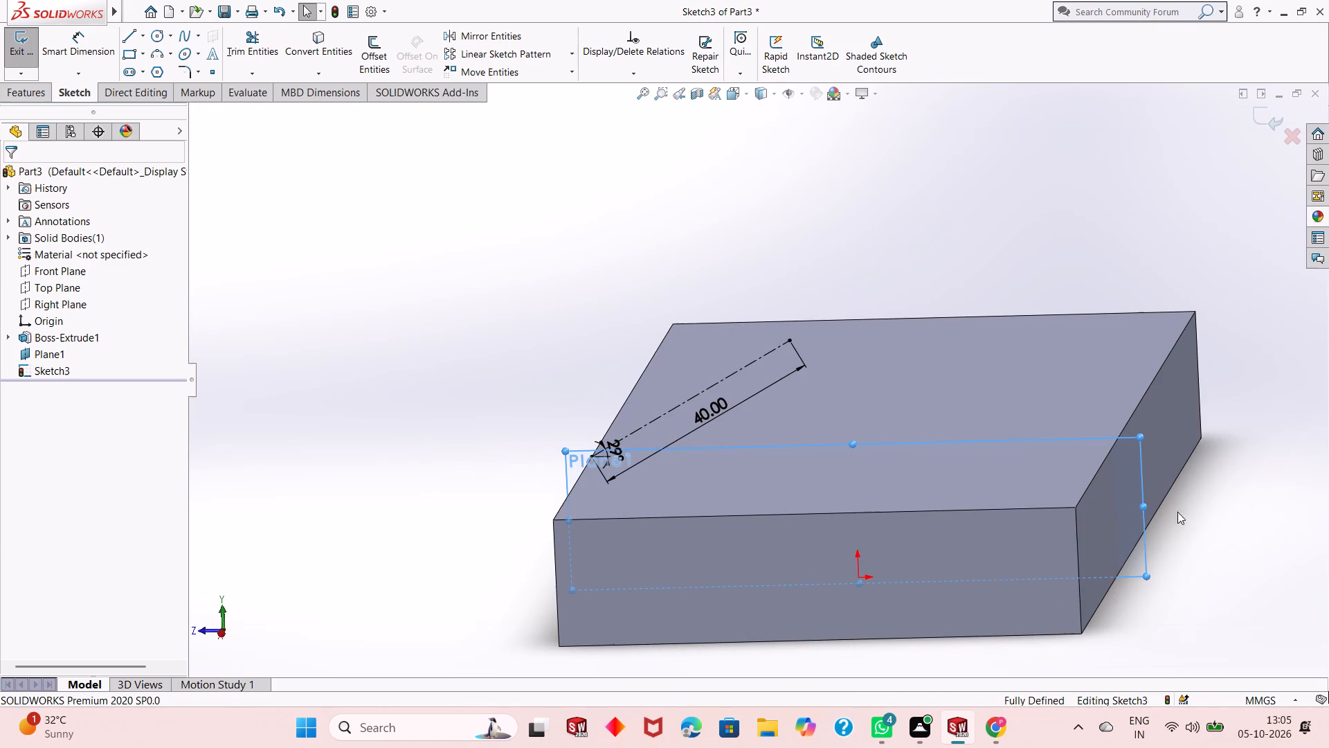
{"action": "middle_click_drag", "start_coordinate": [1102, 542], "coordinate": [1112, 544]}
{"action": "right_click", "coordinate": [1155, 547]}
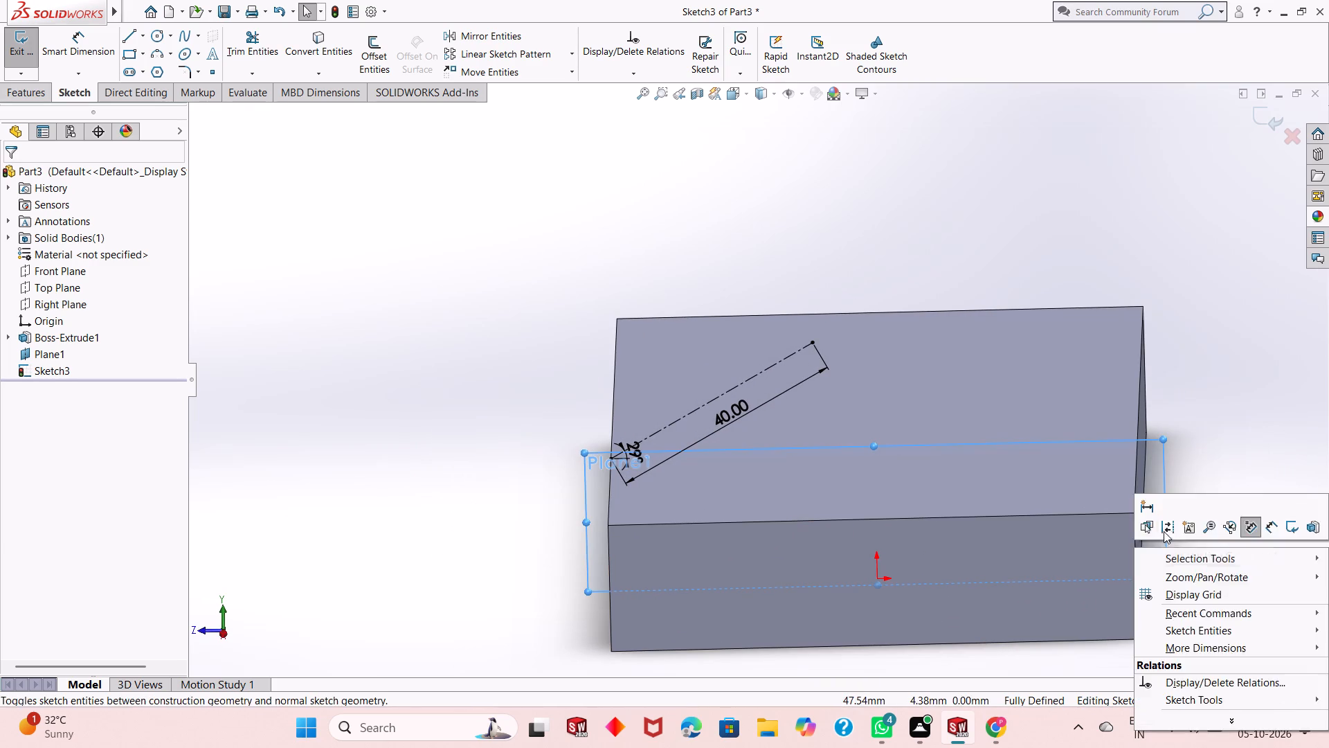
{"action": "key", "text": "Escape"}
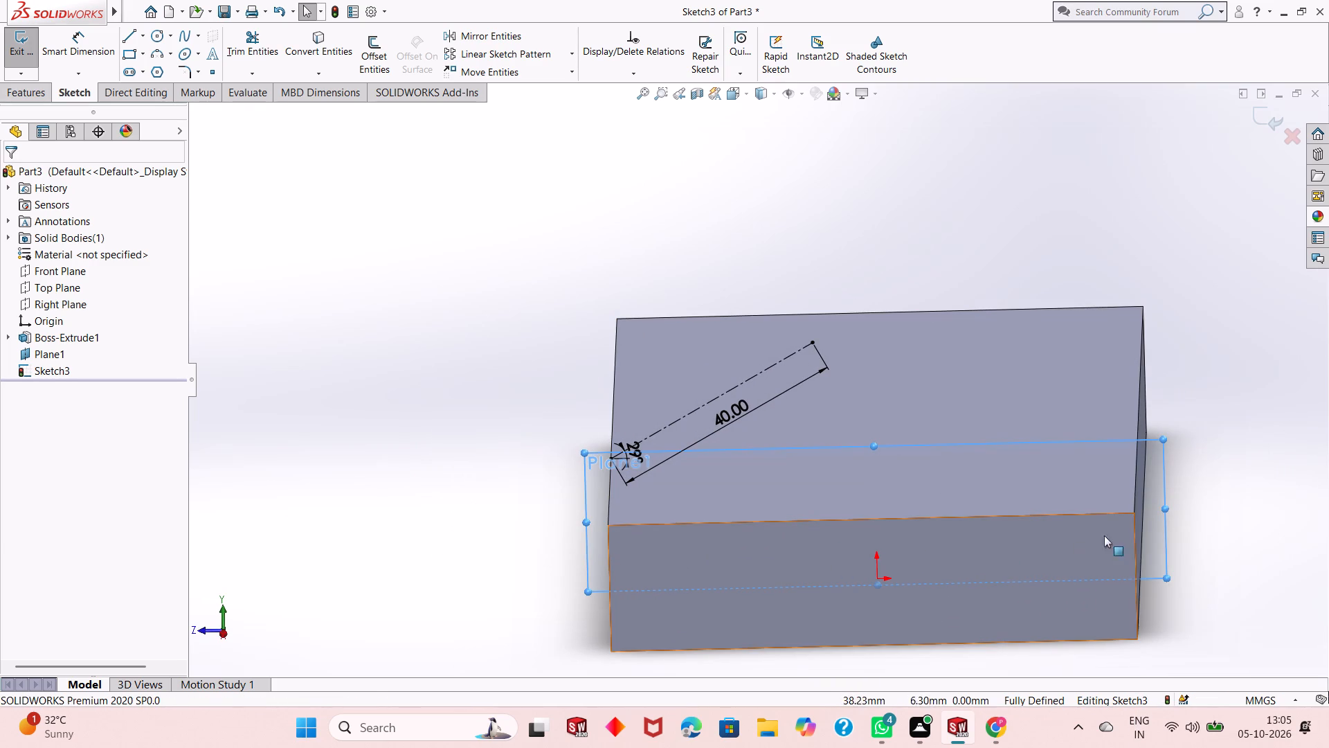
Stretch the offset plane's border outward past the block's negative Z side.
{"action": "left_click_drag", "start_coordinate": [1160, 504], "coordinate": [1230, 501]}
{"action": "key", "text": "Escape"}
Hide the offset plane Plane1.
{"action": "right_click", "coordinate": [1184, 541]}
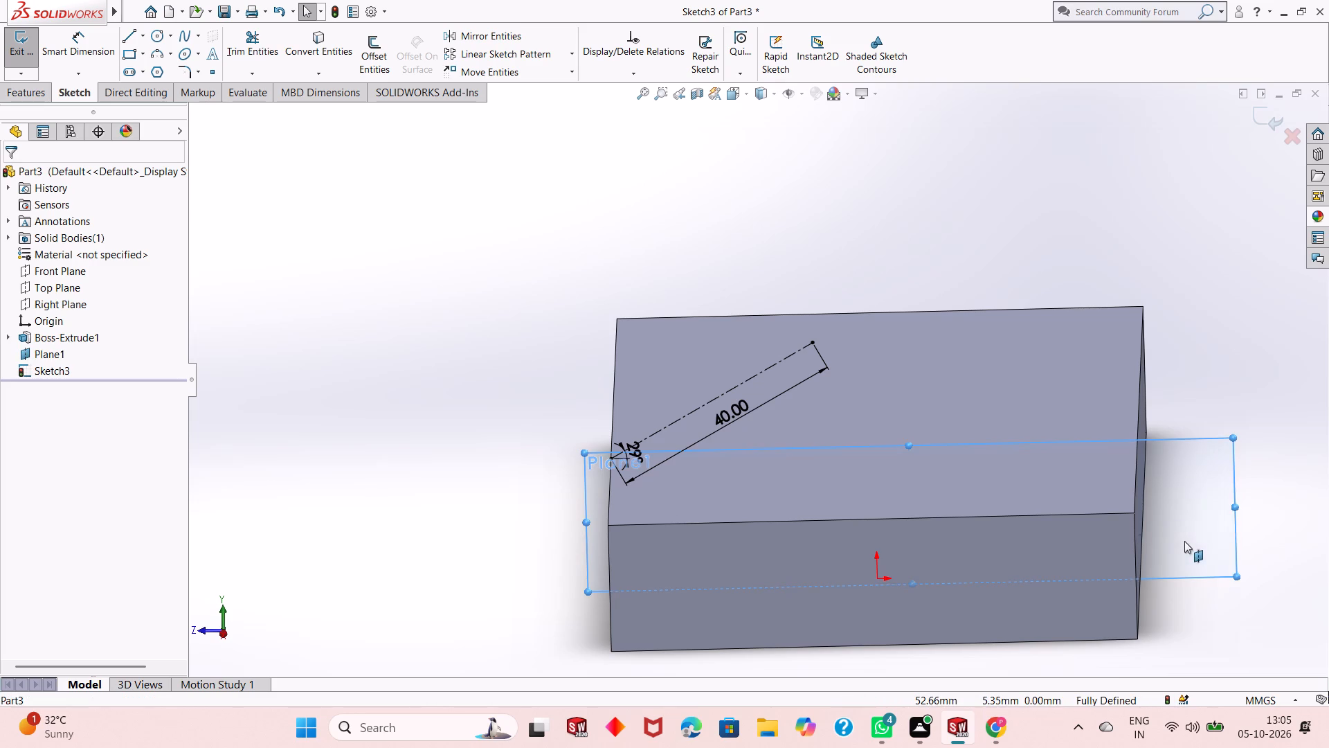
{"action": "key", "text": "Escape"}
{"action": "key", "text": "Escape"}
{"action": "scroll", "coordinate": [810, 519], "scroll_direction": "up", "scroll_amount": 2}
{"action": "key", "text": "Escape"}
{"action": "key", "text": "Escape"}
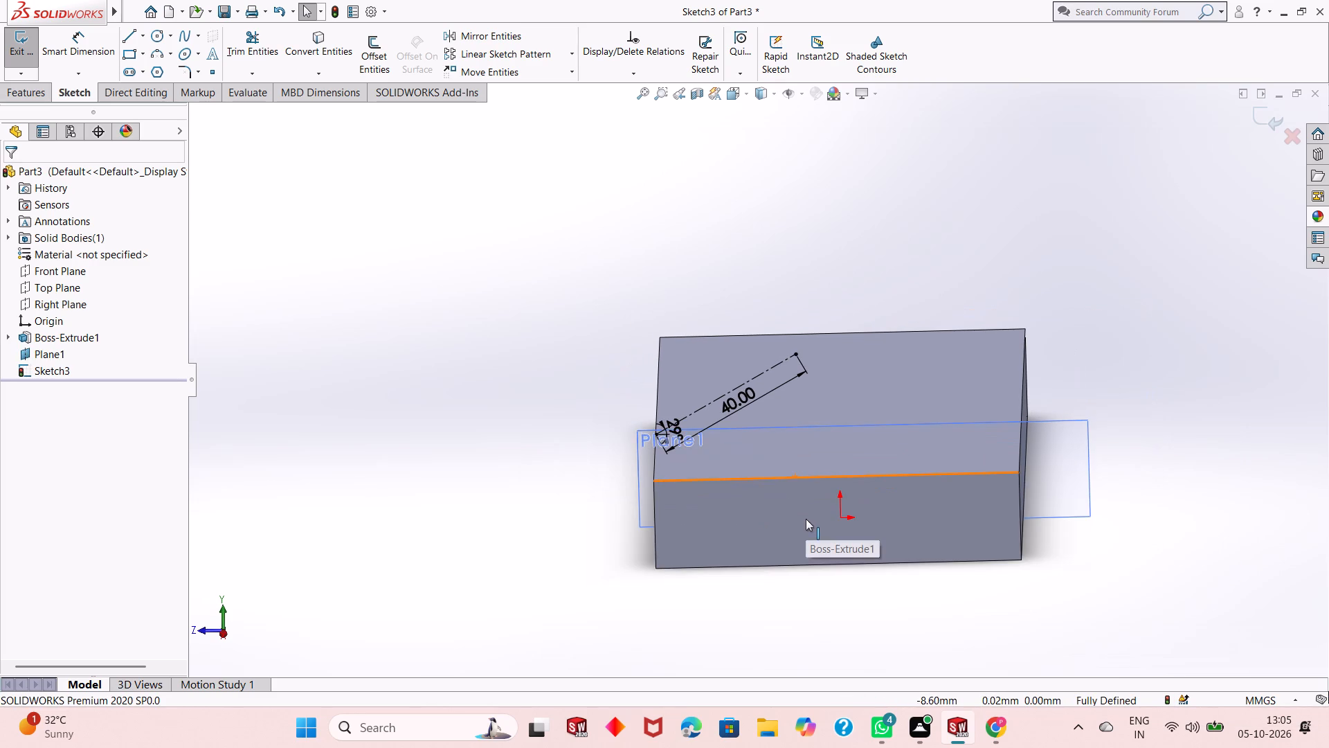
{"action": "key", "text": "Escape"}
{"action": "key", "text": "Escape"}
{"action": "key", "text": "Escape"}
{"action": "scroll", "coordinate": [1036, 439], "scroll_direction": "down", "scroll_amount": 1}
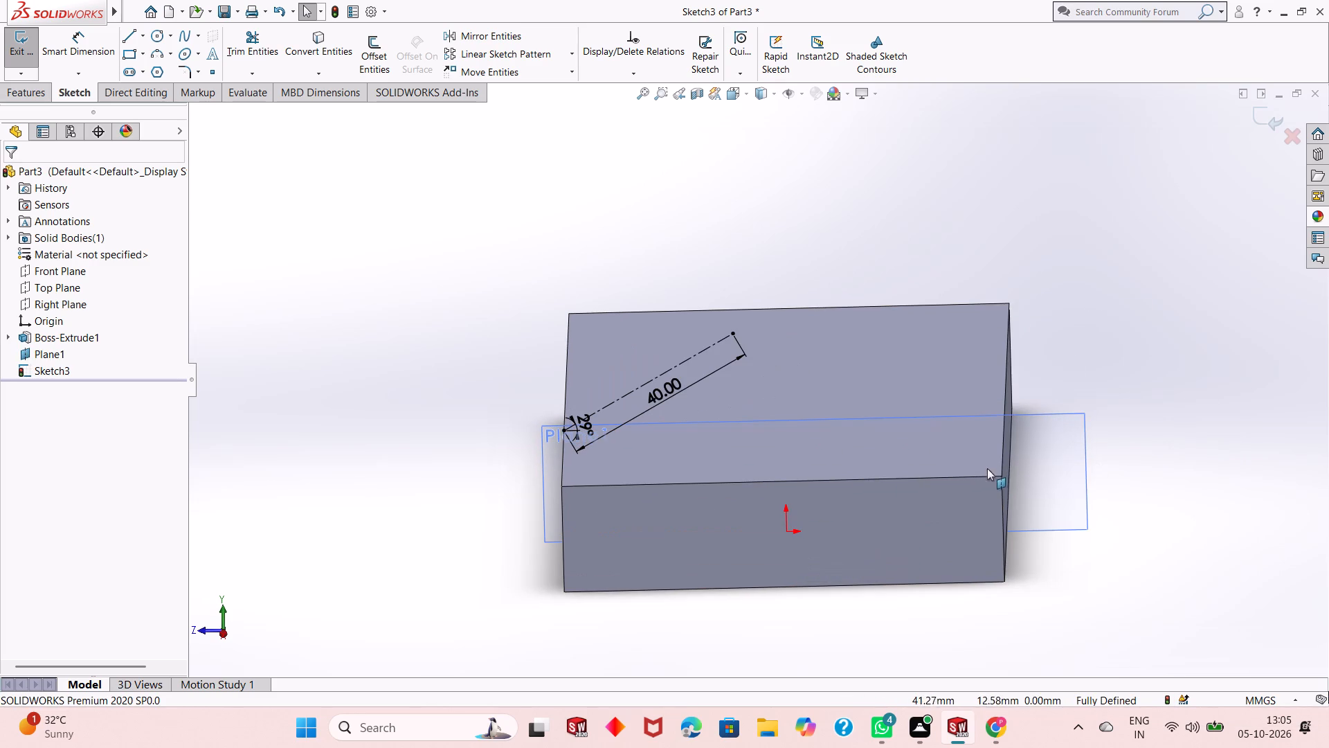
{"action": "middle_click", "coordinate": [1059, 464]}
{"action": "right_click", "coordinate": [1075, 437]}
{"action": "key", "text": "Escape"}
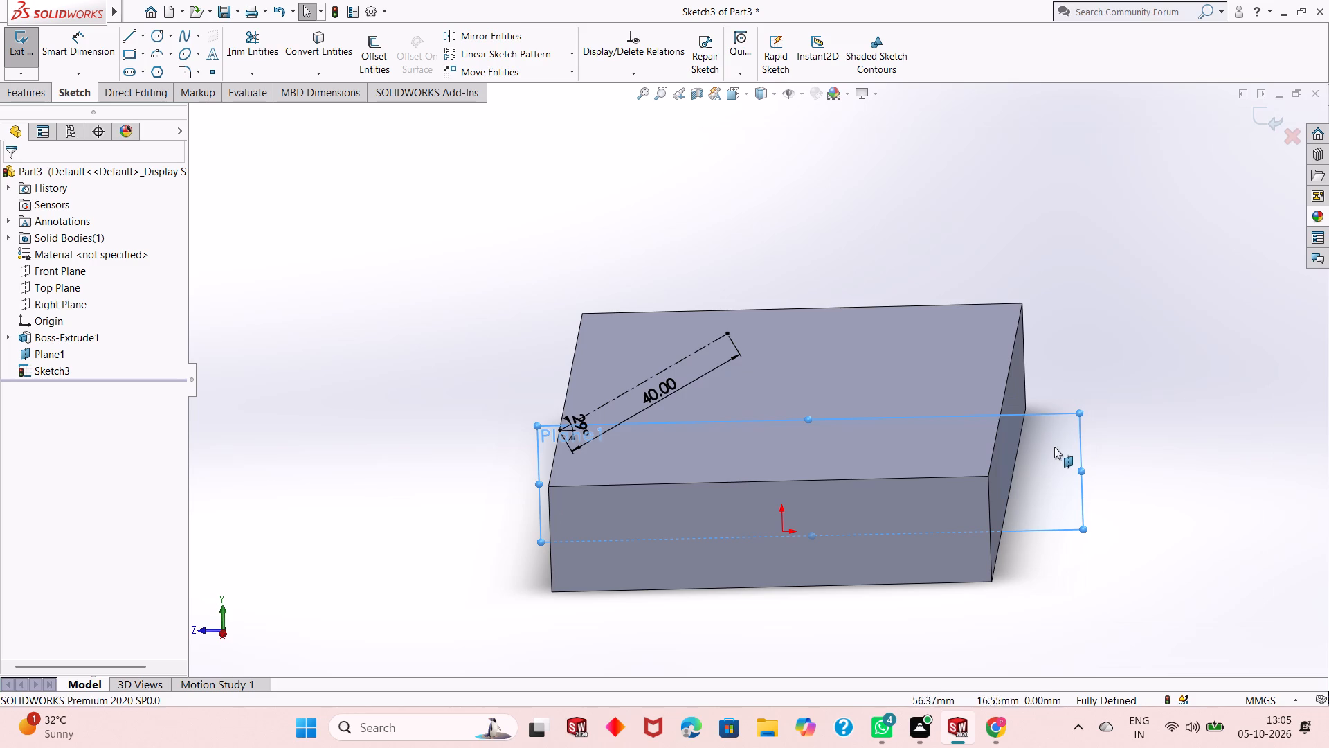
{"action": "right_click", "coordinate": [1036, 437]}
{"action": "key", "text": "Escape"}
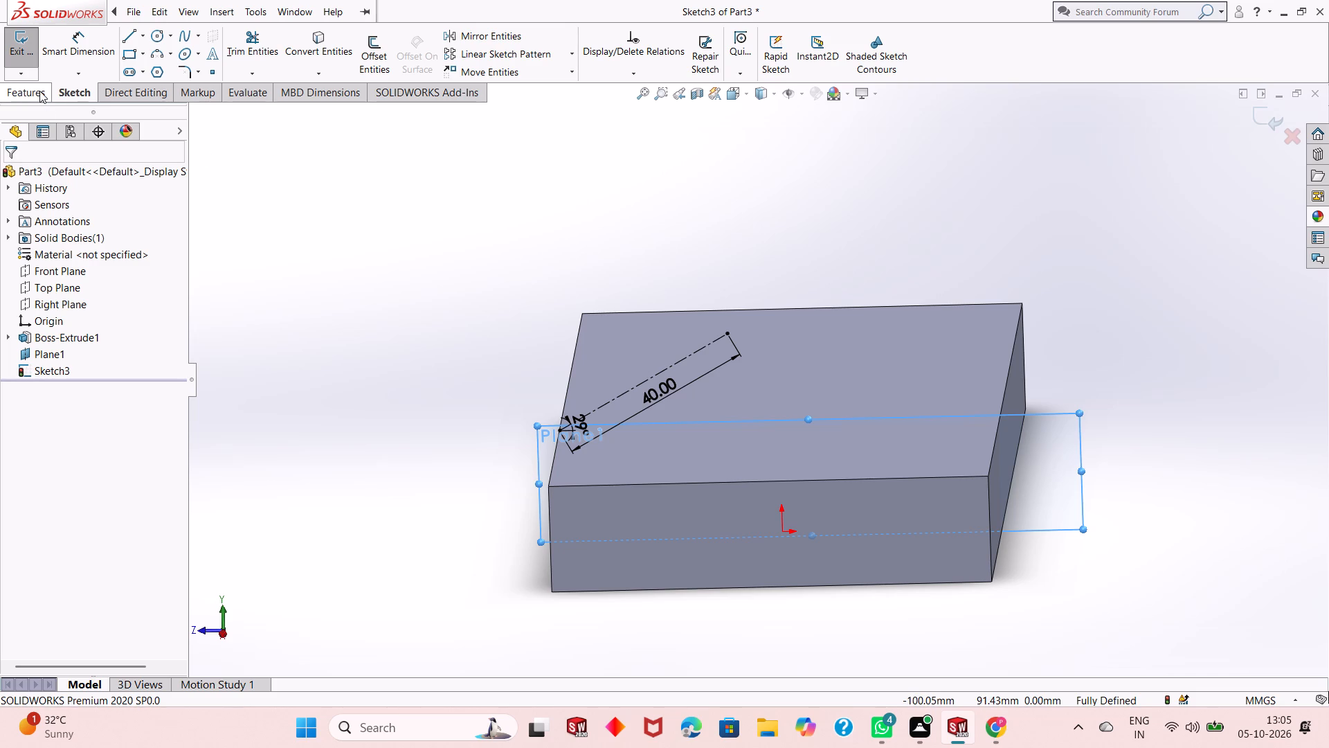
{"action": "left_click", "coordinate": [64, 348]}
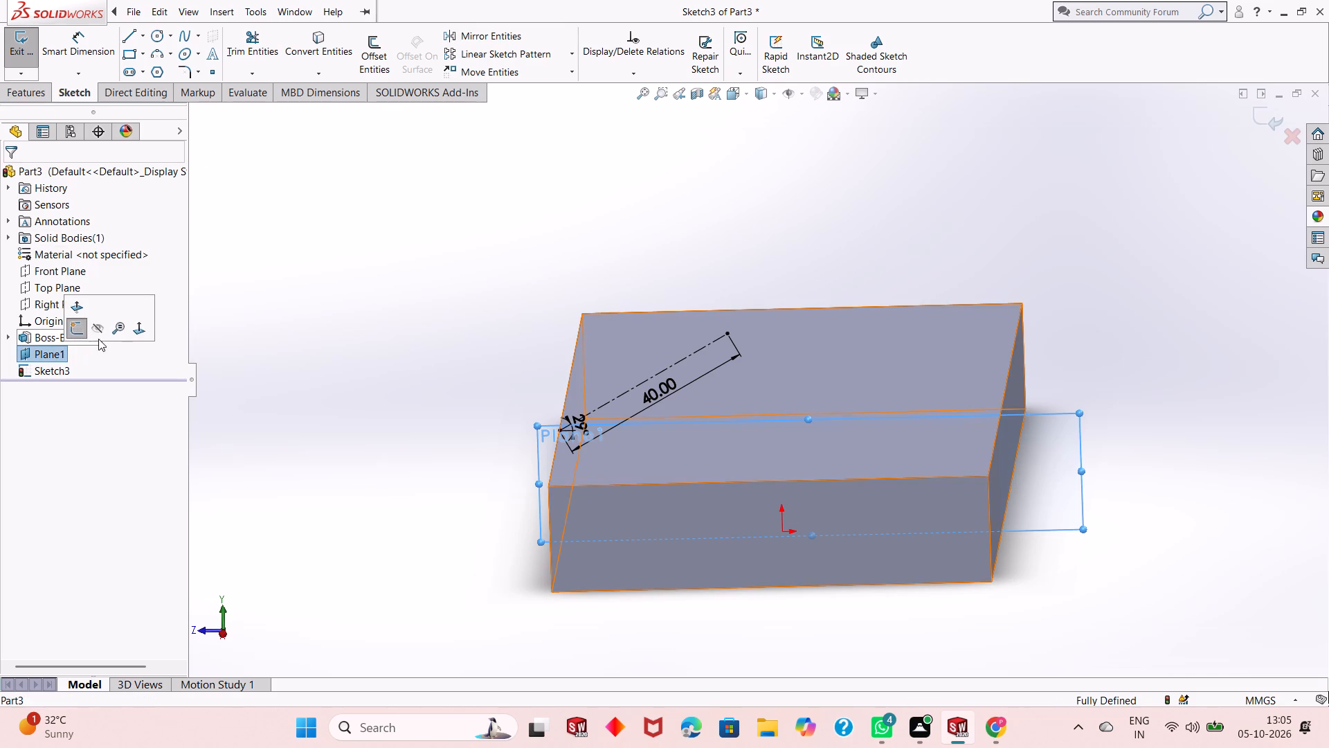
{"action": "left_click", "coordinate": [101, 330]}
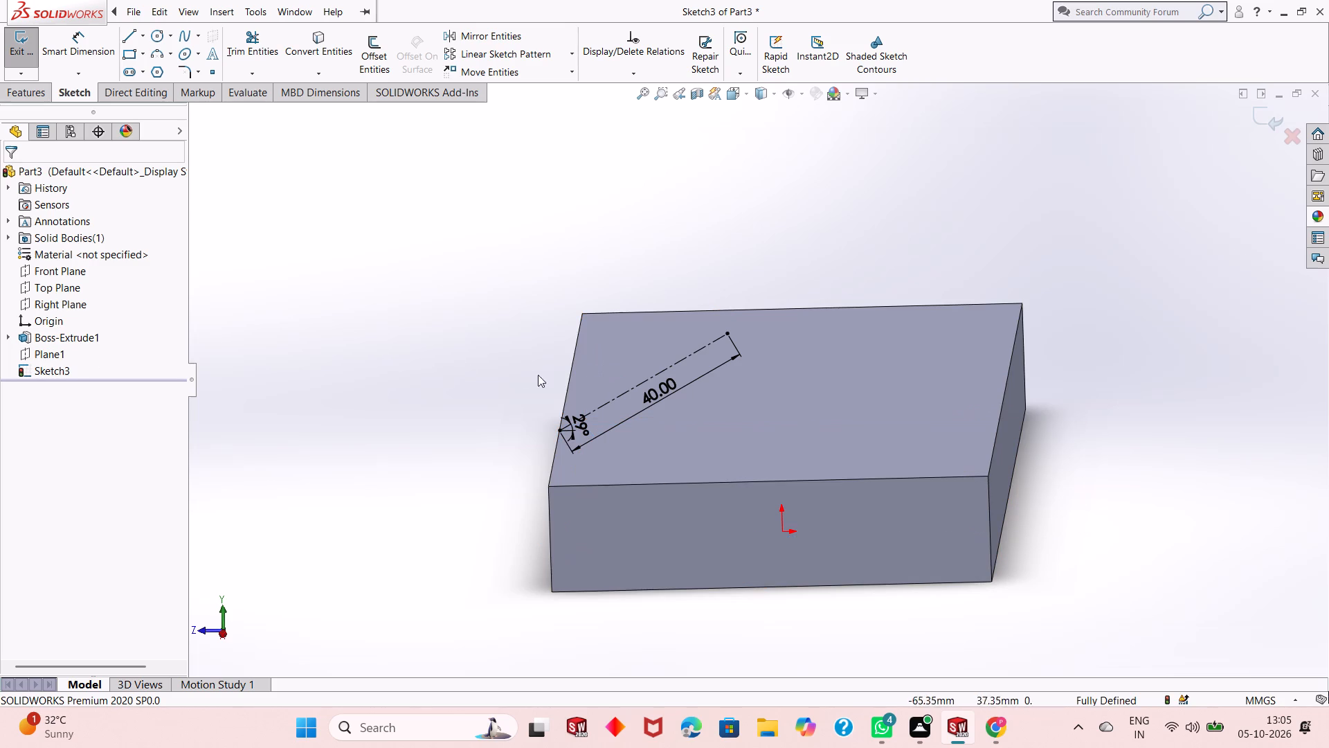
Examine the centerline's position and inclination over the block from several angles.
{"action": "middle_click_drag", "start_coordinate": [700, 438], "coordinate": [700, 389]}
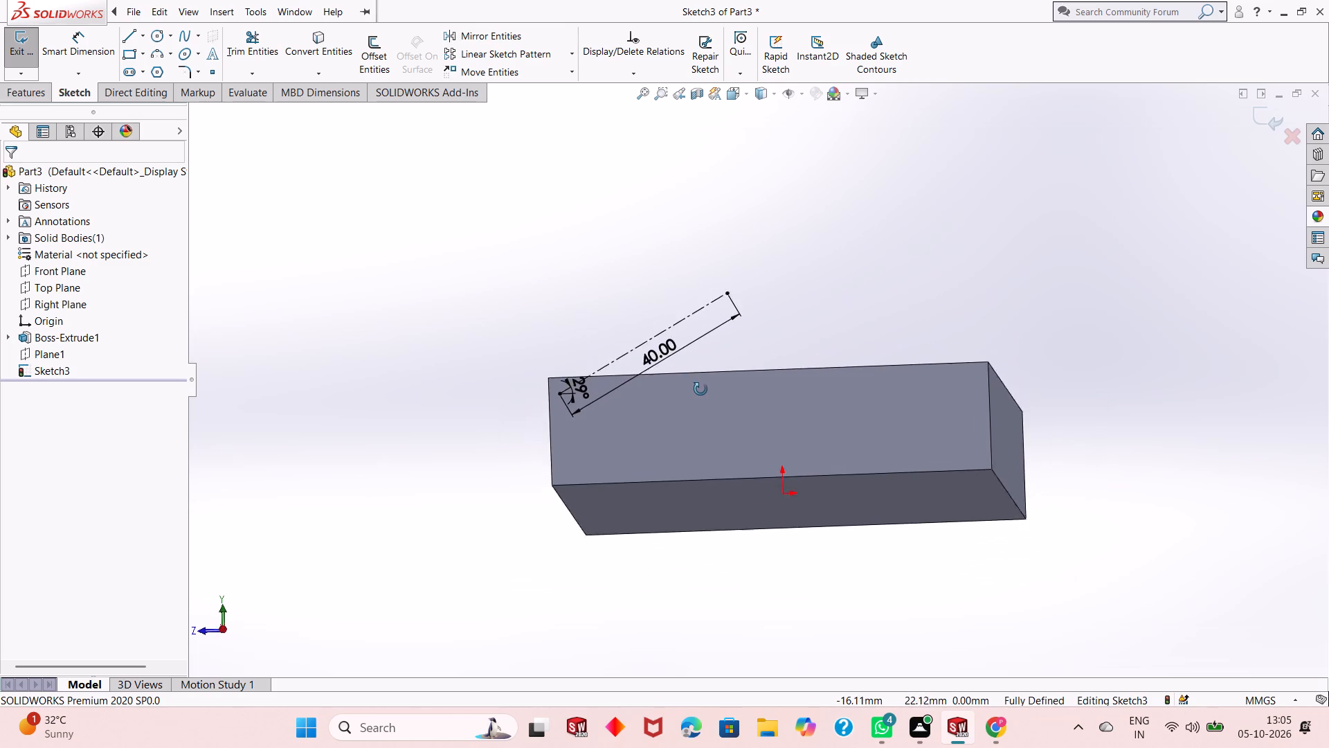
{"action": "middle_click_drag", "start_coordinate": [700, 389], "coordinate": [714, 421]}
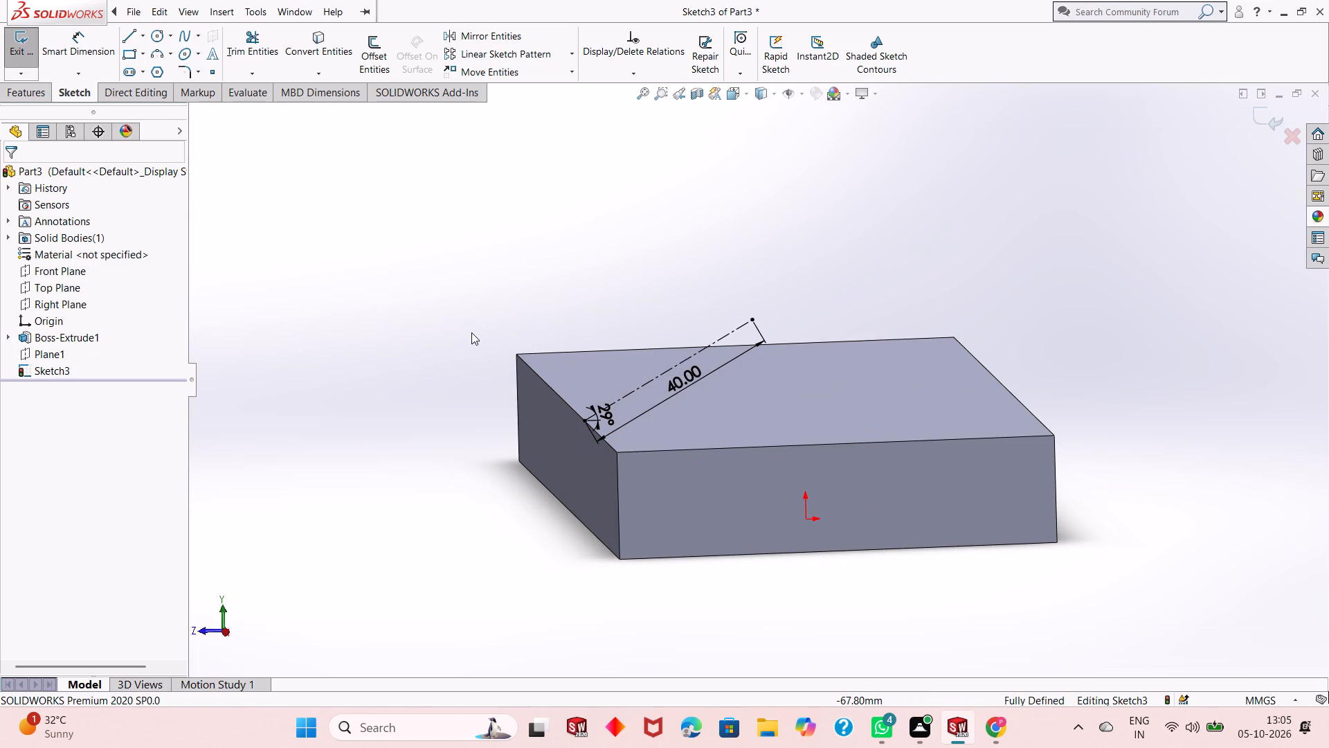
{"action": "key", "text": "Escape"}
{"action": "key", "text": "Escape"}
{"action": "scroll", "coordinate": [653, 359], "scroll_direction": "down", "scroll_amount": 3}
{"action": "scroll", "coordinate": [717, 394], "scroll_direction": "up", "scroll_amount": 2}
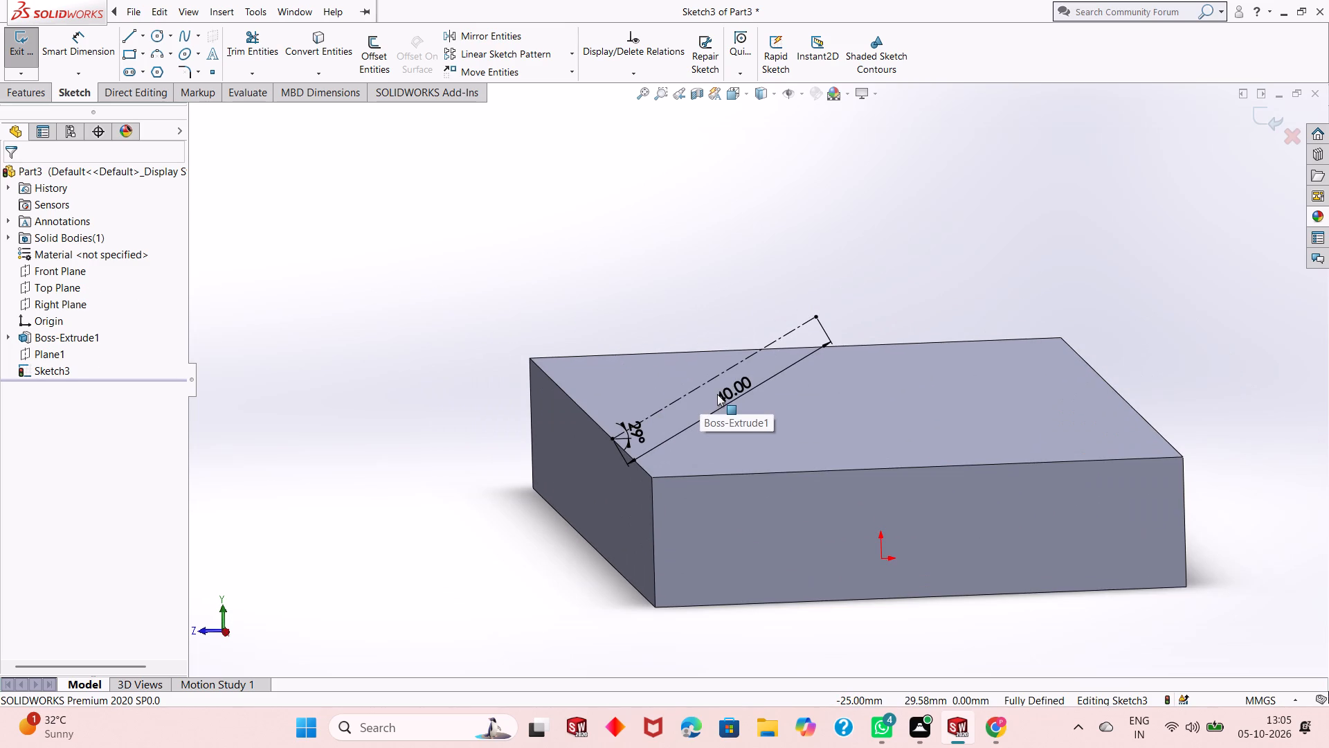
{"action": "scroll", "coordinate": [705, 416], "scroll_direction": "up", "scroll_amount": 1}
{"action": "middle_click_drag", "start_coordinate": [871, 391], "coordinate": [844, 401]}
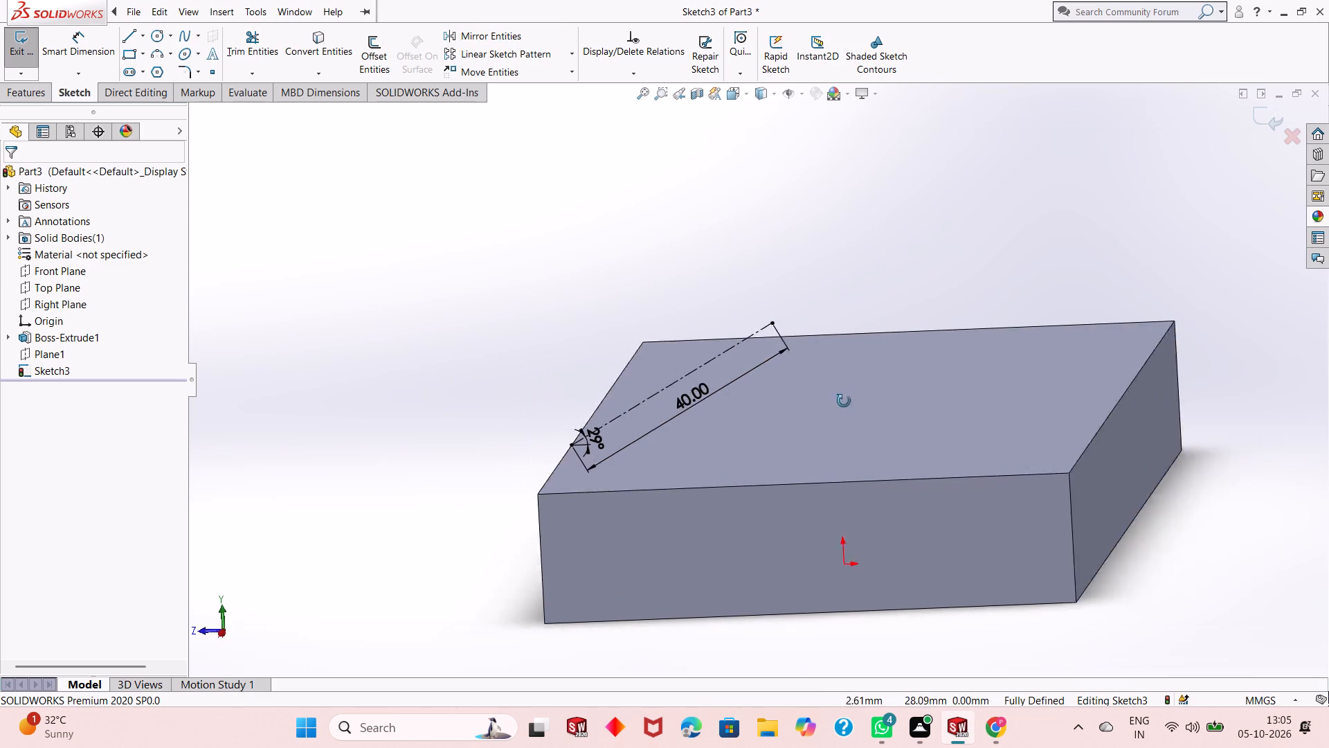
Finish and exit the sketch containing the 40 mm centerline at 29°.
{"action": "middle_click_drag", "start_coordinate": [844, 401], "coordinate": [840, 404]}
{"action": "scroll", "coordinate": [811, 397], "scroll_direction": "down", "scroll_amount": 2}
{"action": "scroll", "coordinate": [707, 417], "scroll_direction": "up", "scroll_amount": 1}
{"action": "middle_click_drag", "start_coordinate": [702, 425], "coordinate": [719, 452]}
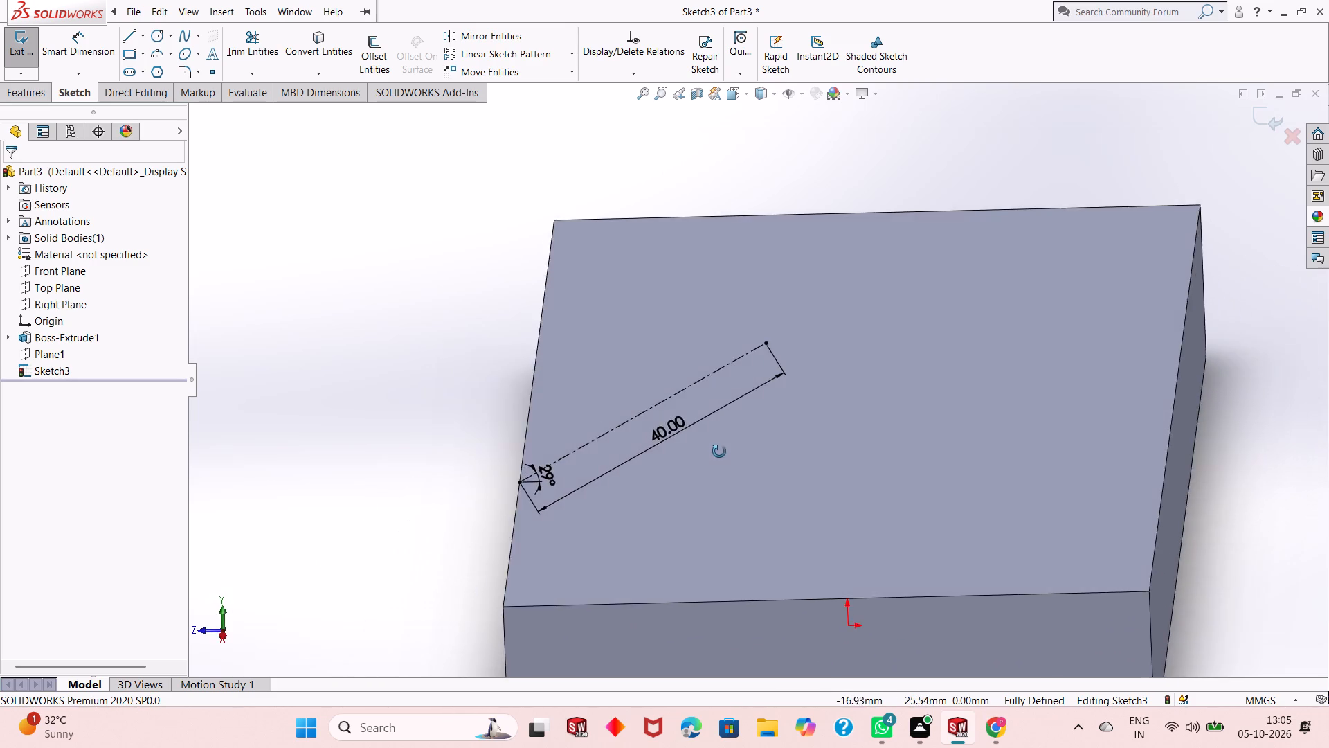
{"action": "middle_click_drag", "start_coordinate": [719, 452], "coordinate": [723, 428]}
{"action": "scroll", "coordinate": [723, 428], "scroll_direction": "up", "scroll_amount": 1}
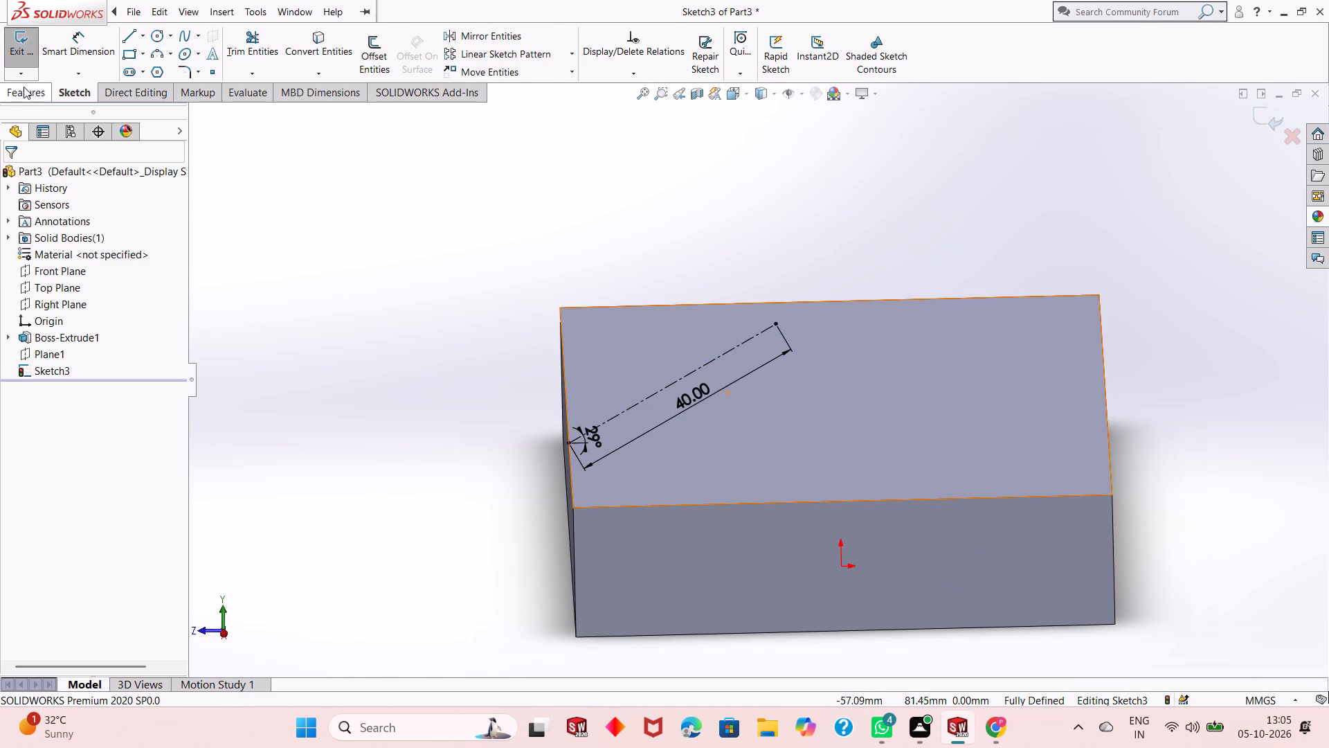
{"action": "left_click", "coordinate": [24, 87]}
{"action": "left_click", "coordinate": [667, 68]}
{"action": "key", "text": "Escape"}
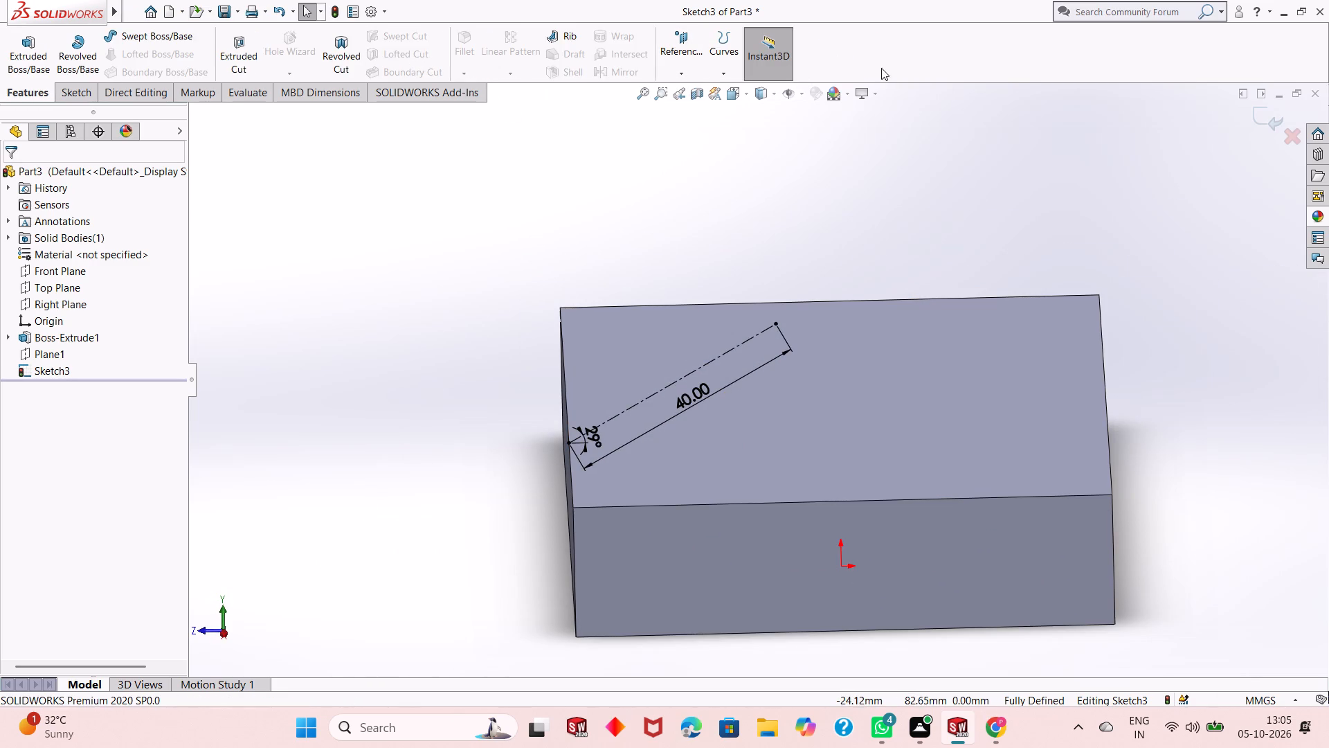
{"action": "left_click", "coordinate": [1257, 119]}
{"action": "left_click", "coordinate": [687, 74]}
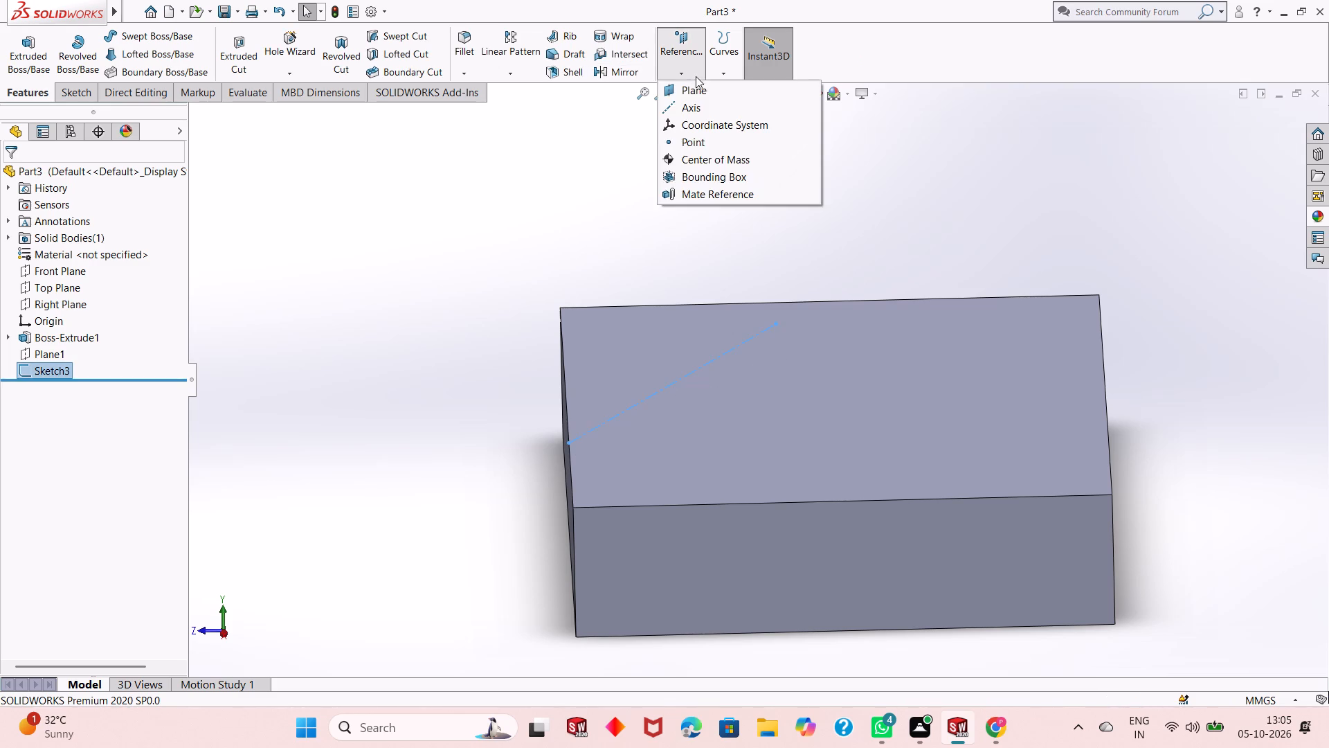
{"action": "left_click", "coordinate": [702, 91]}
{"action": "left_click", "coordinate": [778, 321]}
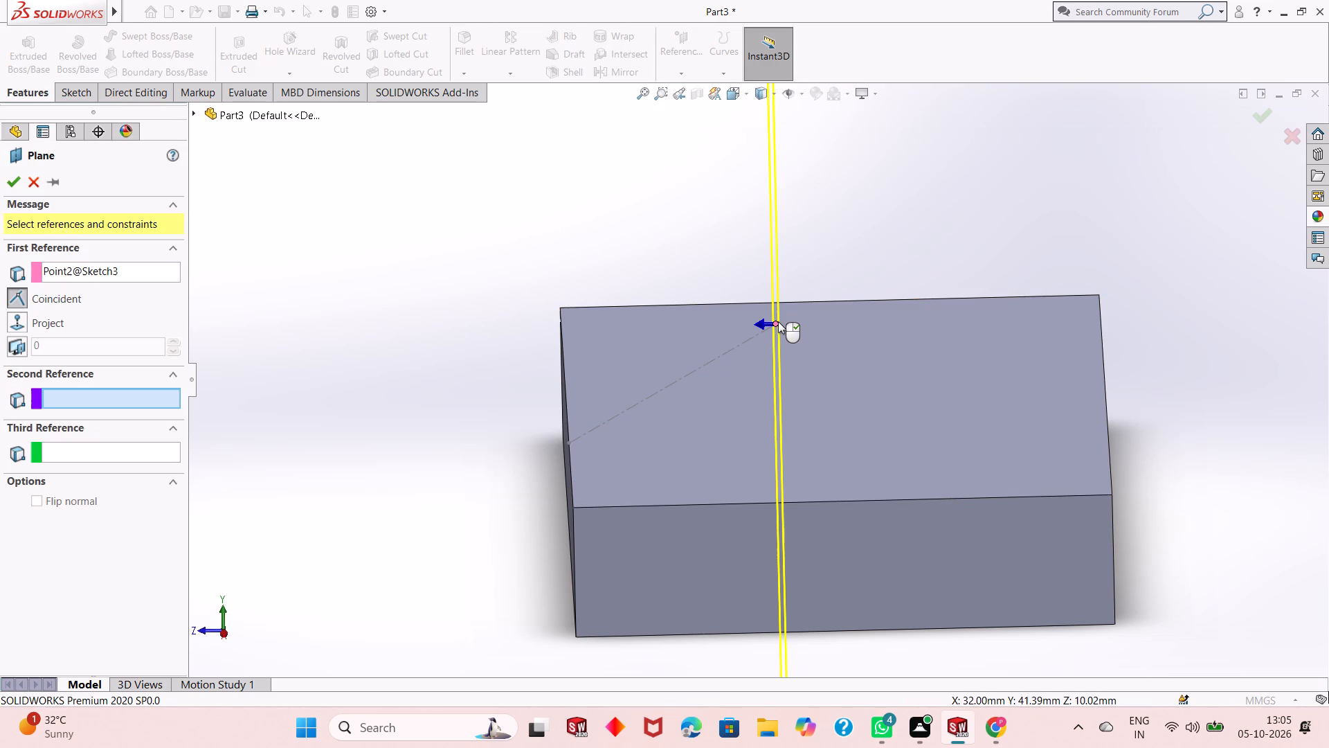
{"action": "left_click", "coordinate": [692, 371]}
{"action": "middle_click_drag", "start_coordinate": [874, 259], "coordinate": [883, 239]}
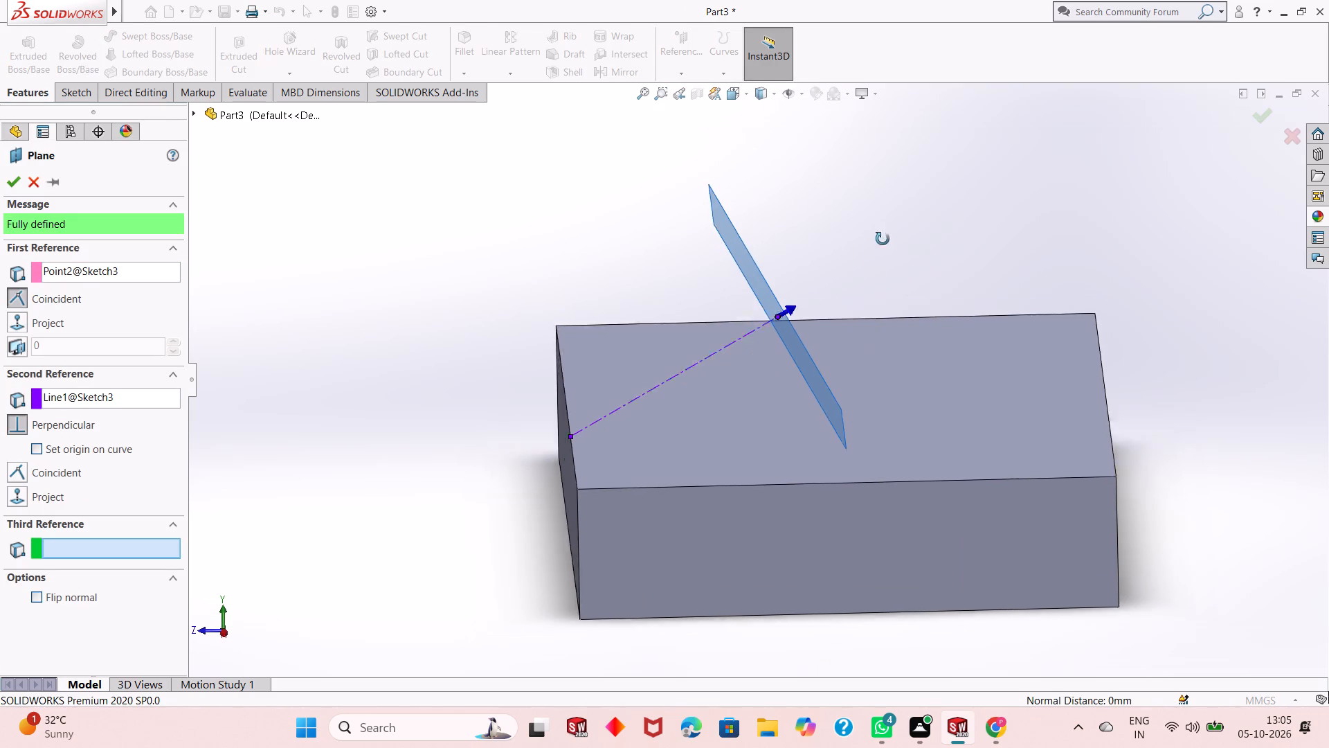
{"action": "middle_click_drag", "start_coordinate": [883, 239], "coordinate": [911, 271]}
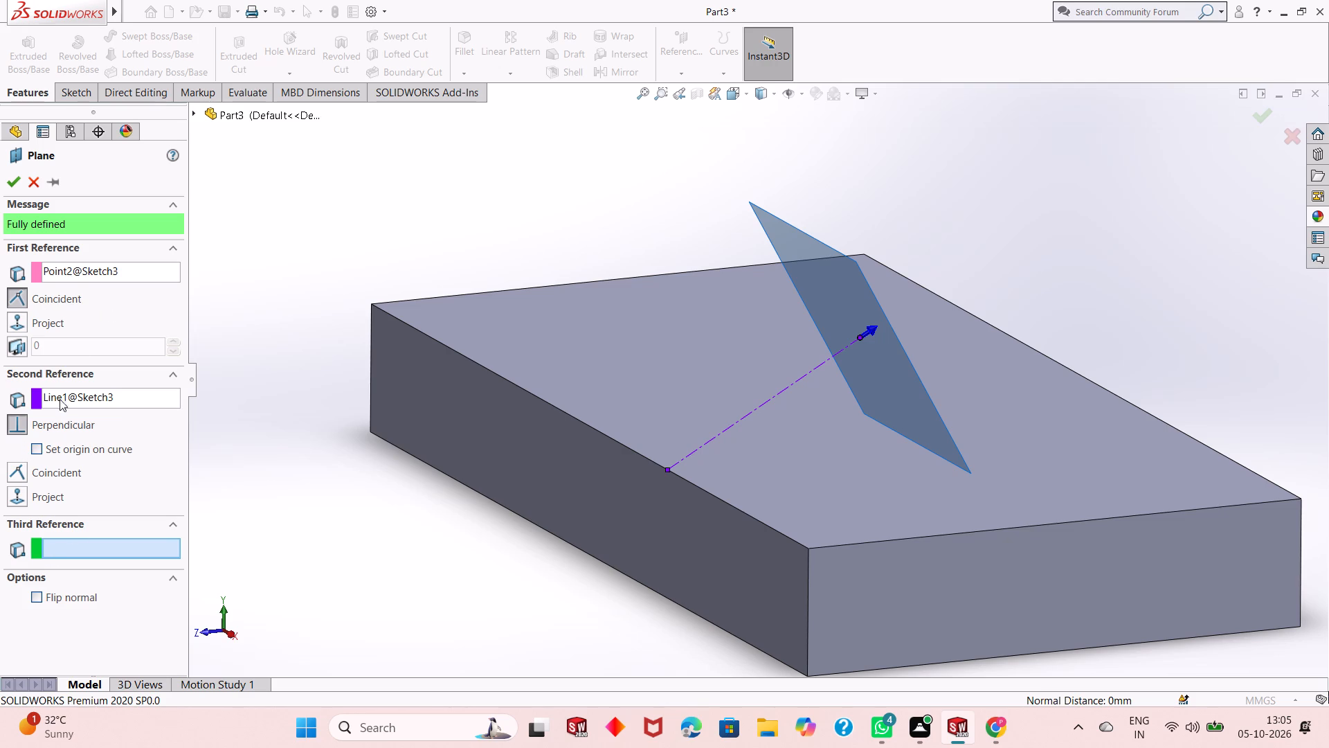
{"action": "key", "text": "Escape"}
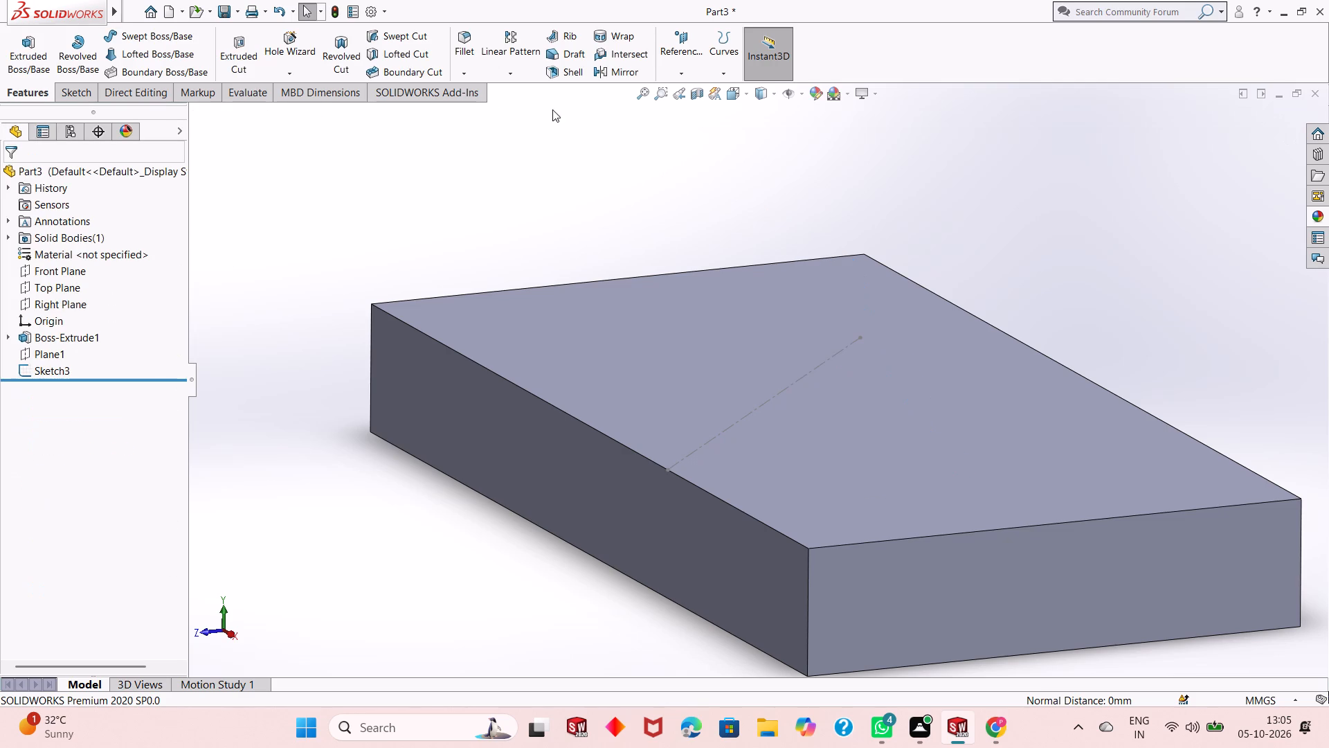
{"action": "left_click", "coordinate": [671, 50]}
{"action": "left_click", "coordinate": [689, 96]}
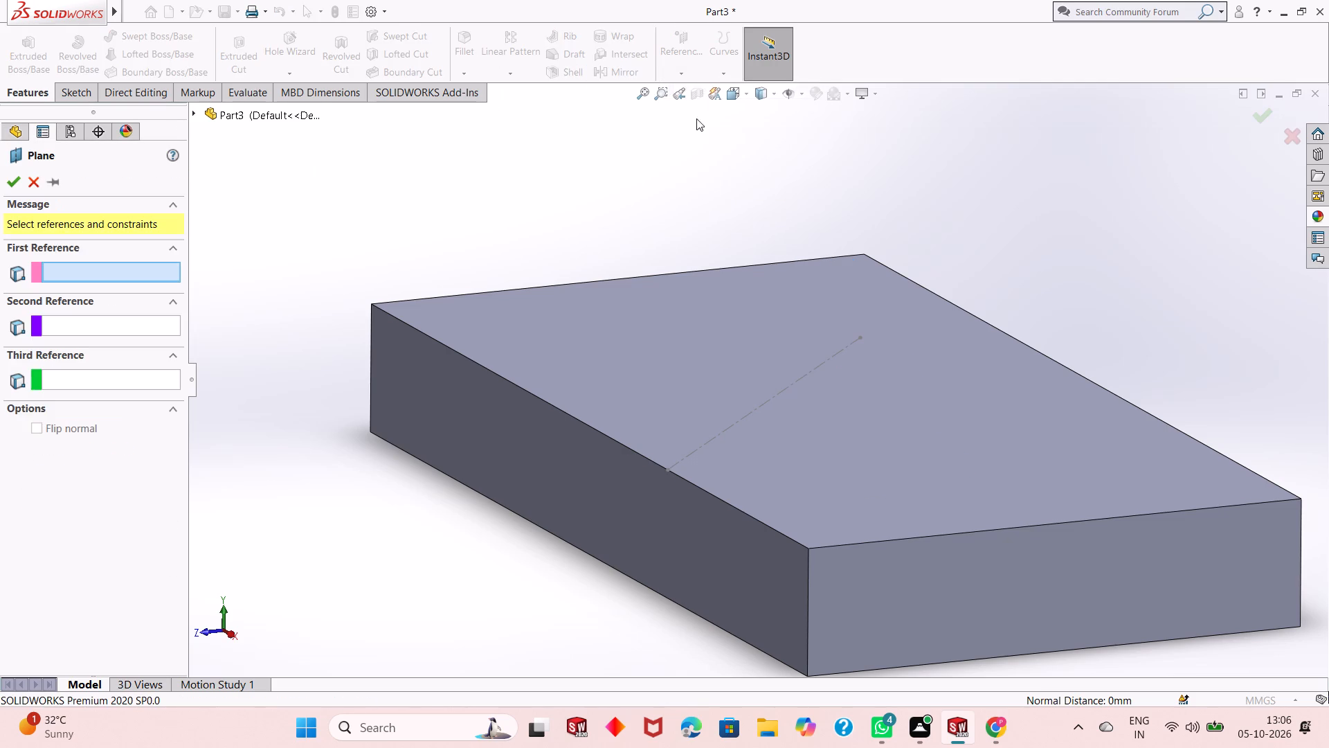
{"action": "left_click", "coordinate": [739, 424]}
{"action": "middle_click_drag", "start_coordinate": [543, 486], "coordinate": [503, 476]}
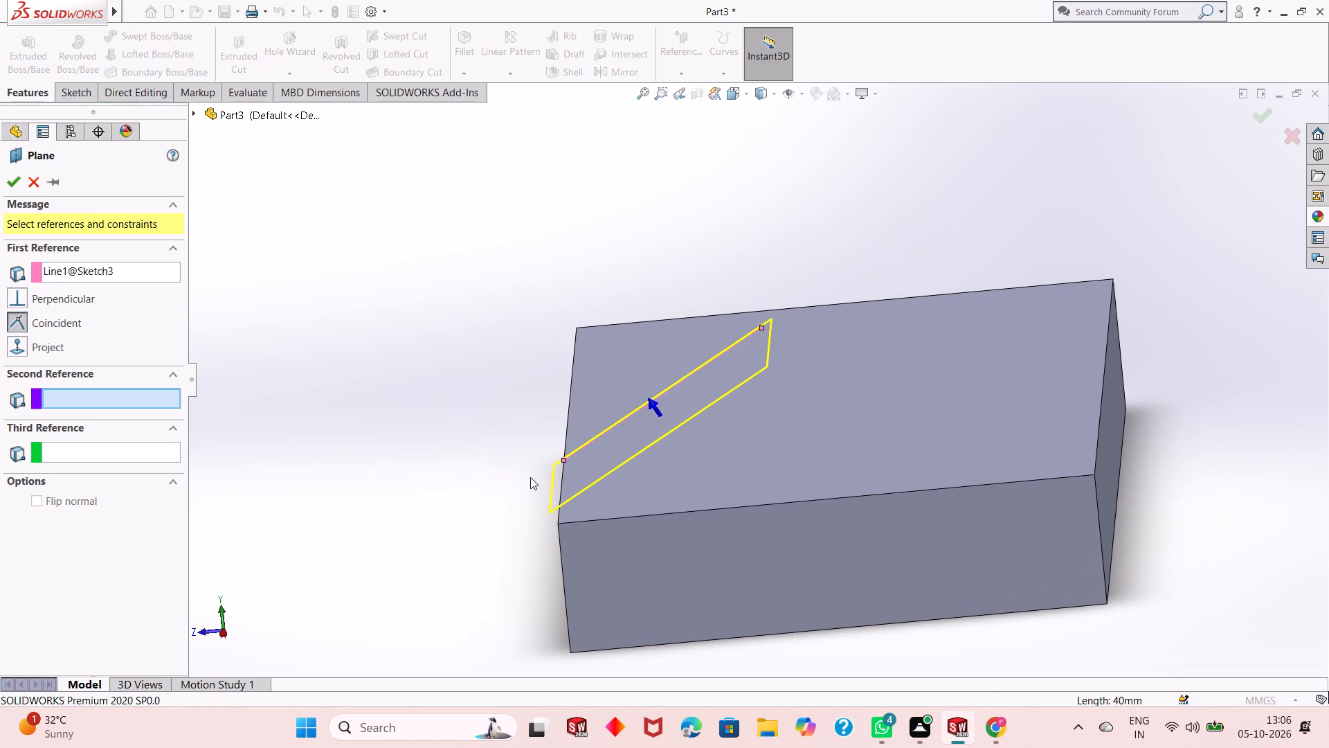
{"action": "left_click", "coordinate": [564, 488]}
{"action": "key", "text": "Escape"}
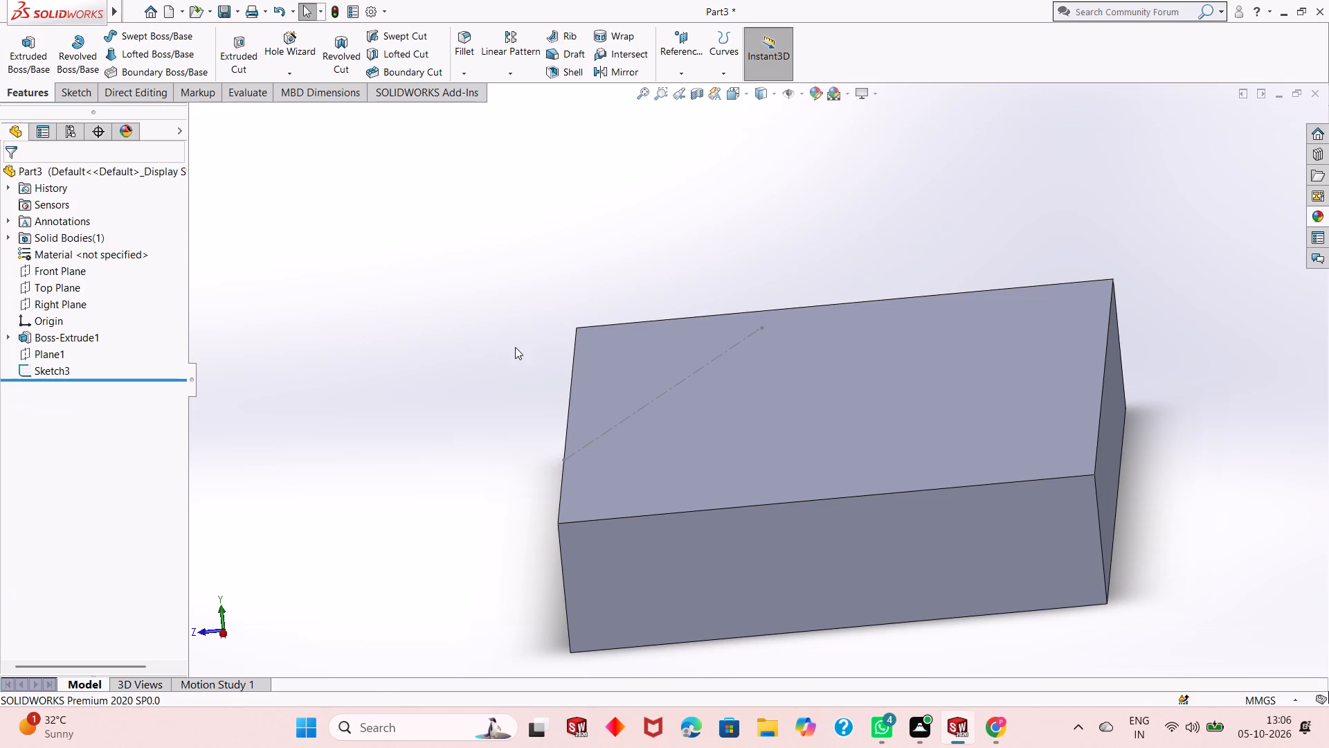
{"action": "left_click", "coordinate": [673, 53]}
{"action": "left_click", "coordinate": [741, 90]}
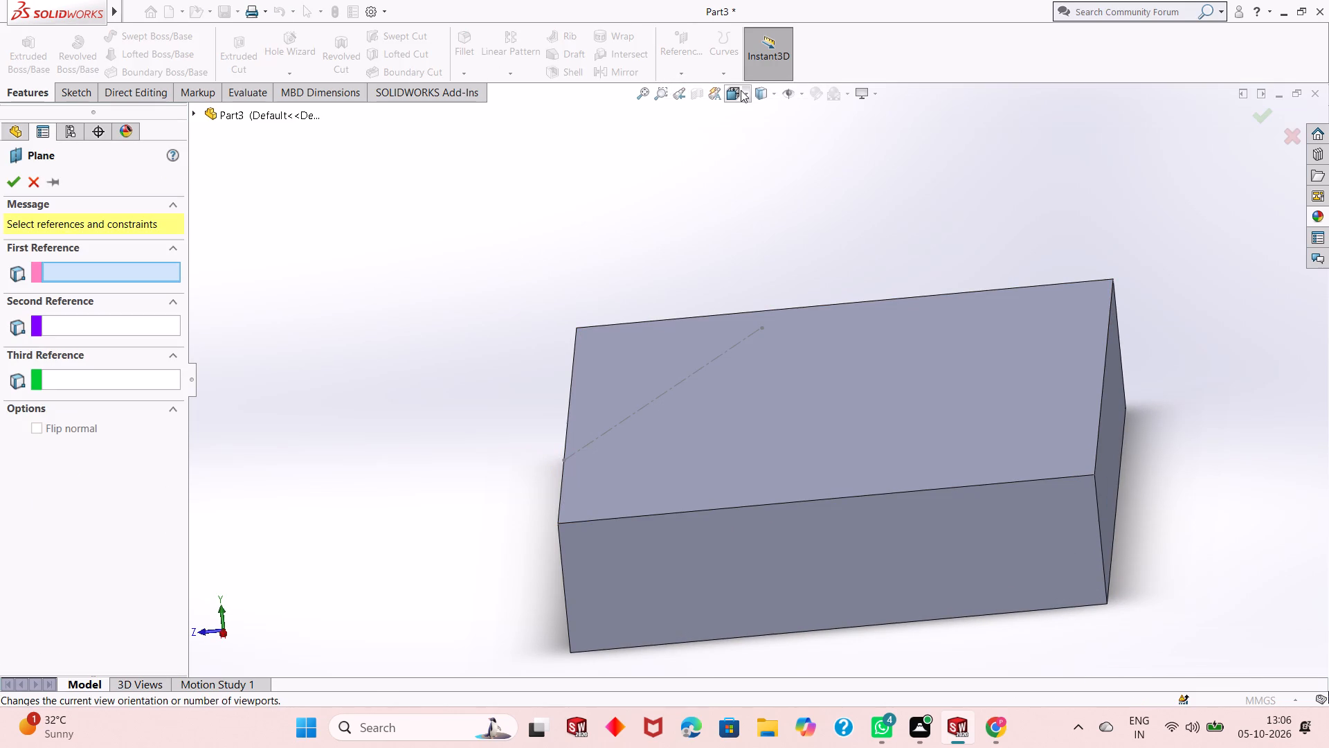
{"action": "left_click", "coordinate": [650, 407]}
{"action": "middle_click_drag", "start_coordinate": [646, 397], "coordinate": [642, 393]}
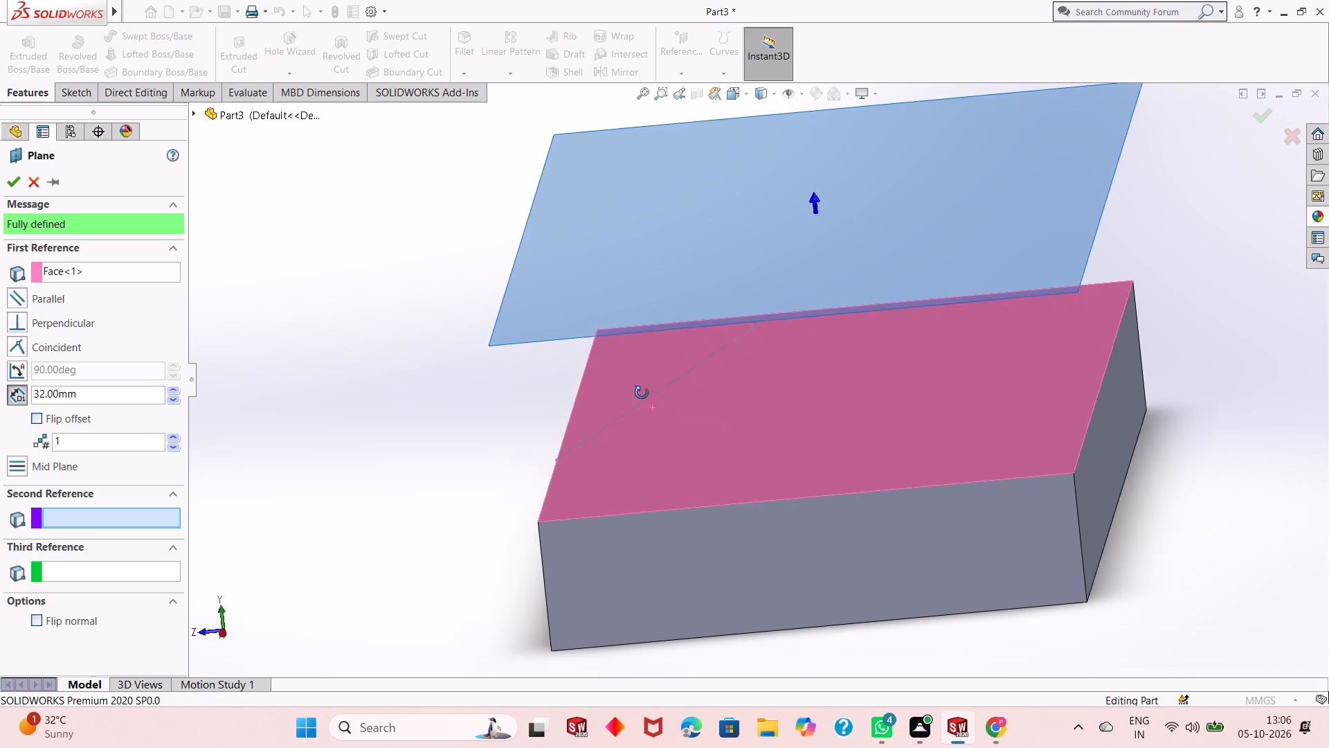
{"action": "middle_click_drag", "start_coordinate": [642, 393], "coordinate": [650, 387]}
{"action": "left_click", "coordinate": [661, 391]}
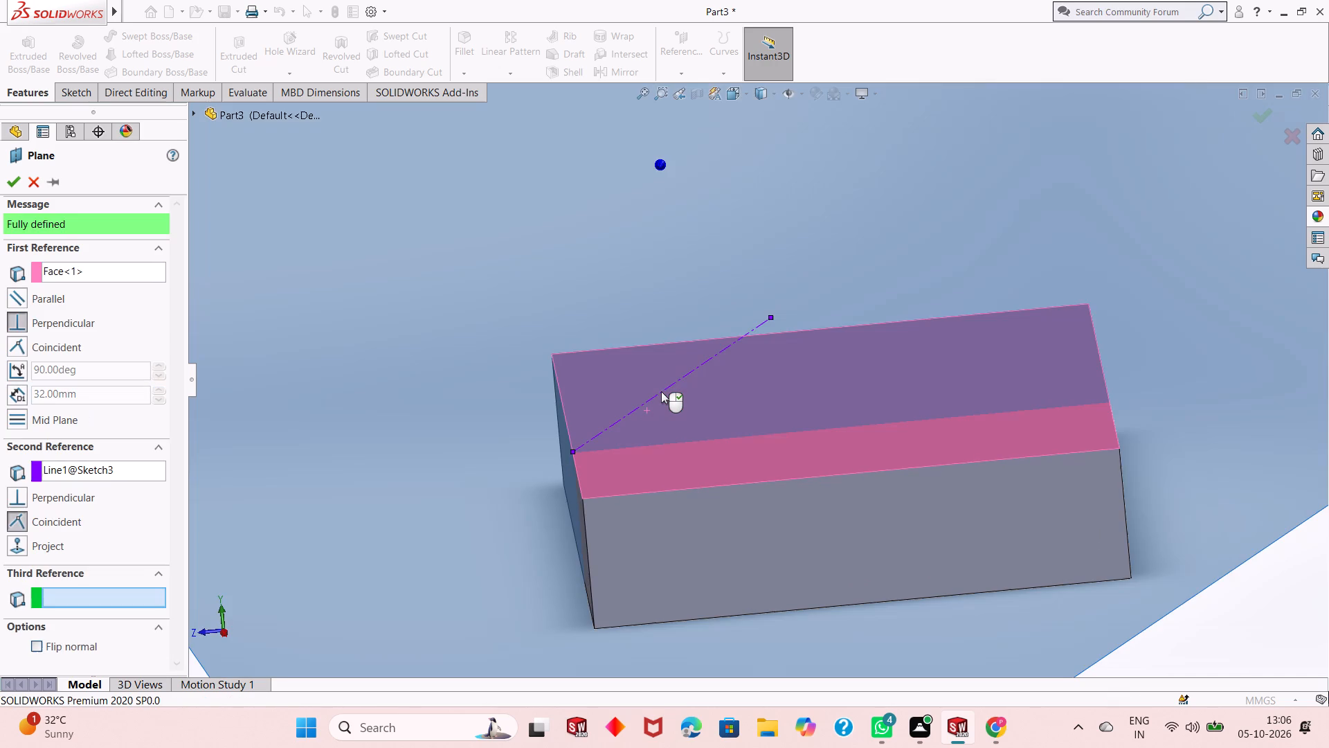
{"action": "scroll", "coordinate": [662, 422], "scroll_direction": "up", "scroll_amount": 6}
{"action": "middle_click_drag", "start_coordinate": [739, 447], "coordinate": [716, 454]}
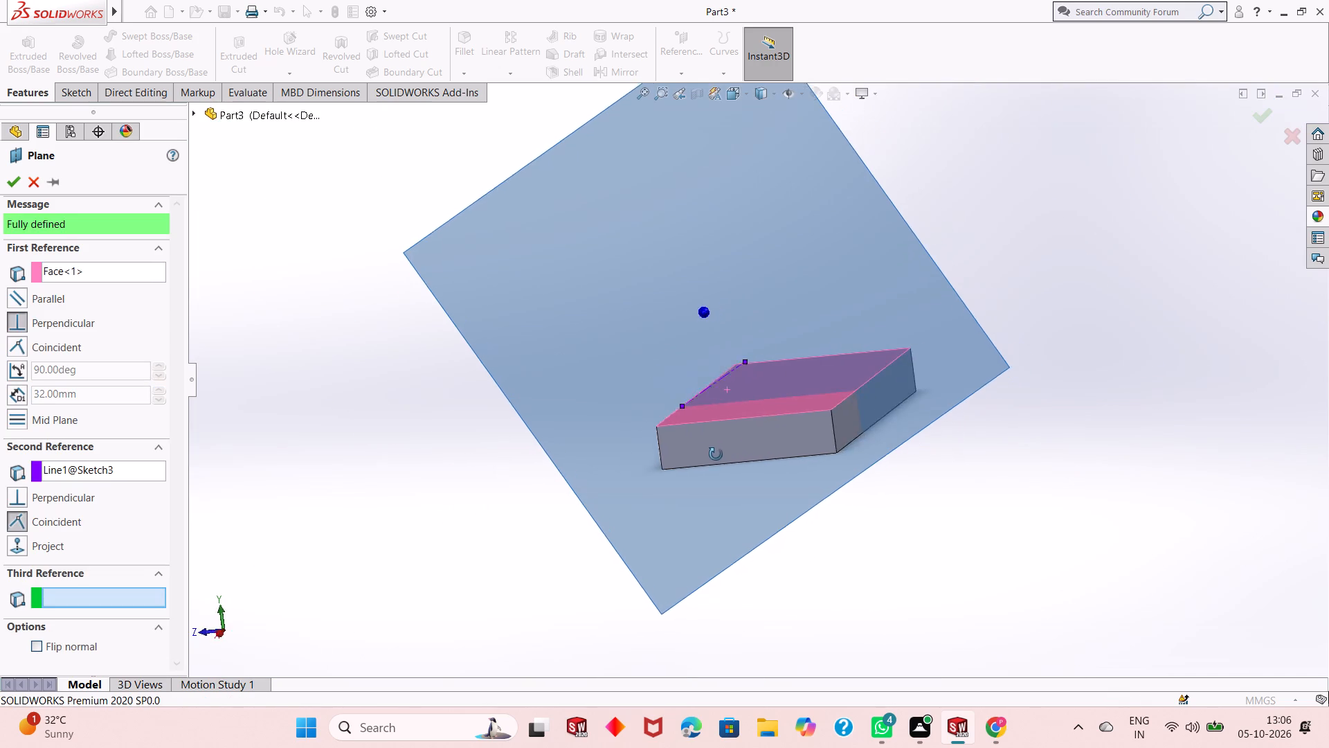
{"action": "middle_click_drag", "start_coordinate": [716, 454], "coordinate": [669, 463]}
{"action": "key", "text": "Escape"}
Create a reference plane coincident with the angled centerline and the block's top long edge on the positive Z side.
{"action": "middle_click_drag", "start_coordinate": [677, 394], "coordinate": [685, 386]}
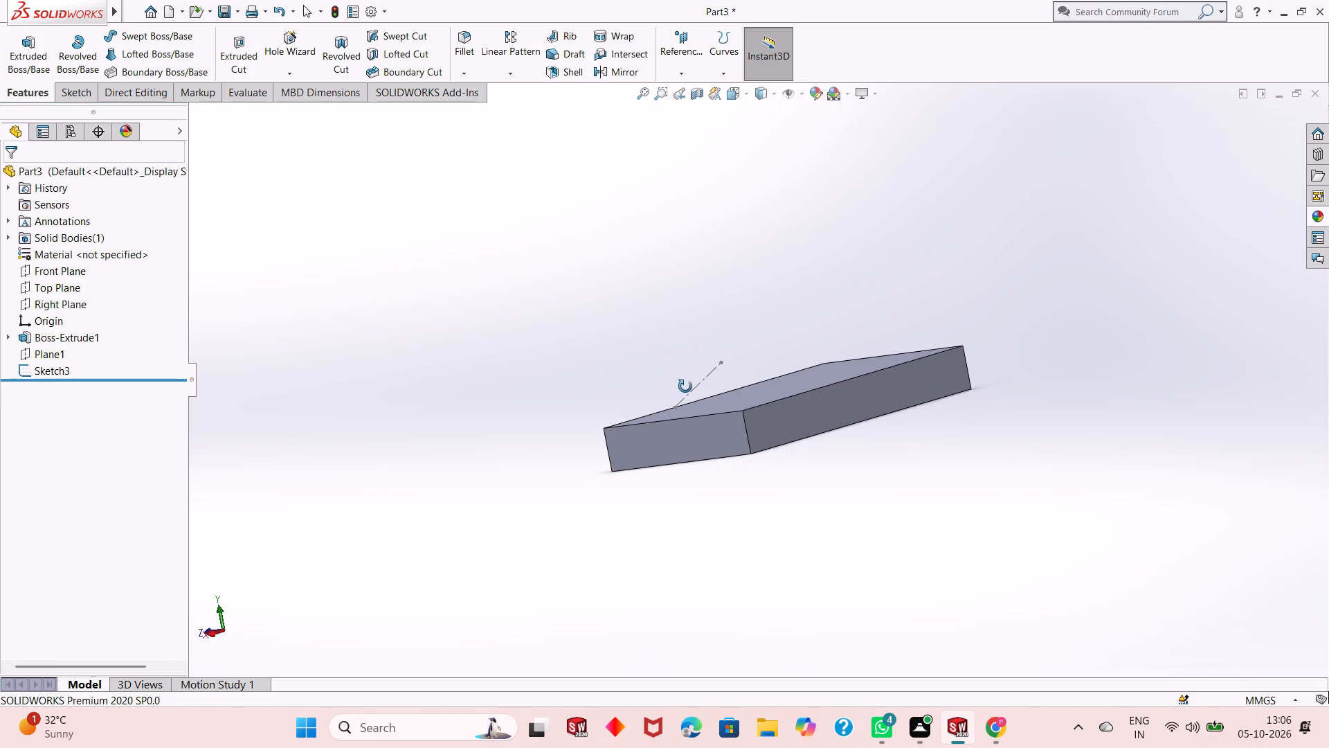
{"action": "middle_click_drag", "start_coordinate": [685, 386], "coordinate": [717, 394]}
{"action": "scroll", "coordinate": [717, 391], "scroll_direction": "down", "scroll_amount": 7}
{"action": "middle_click_drag", "start_coordinate": [717, 393], "coordinate": [725, 367]}
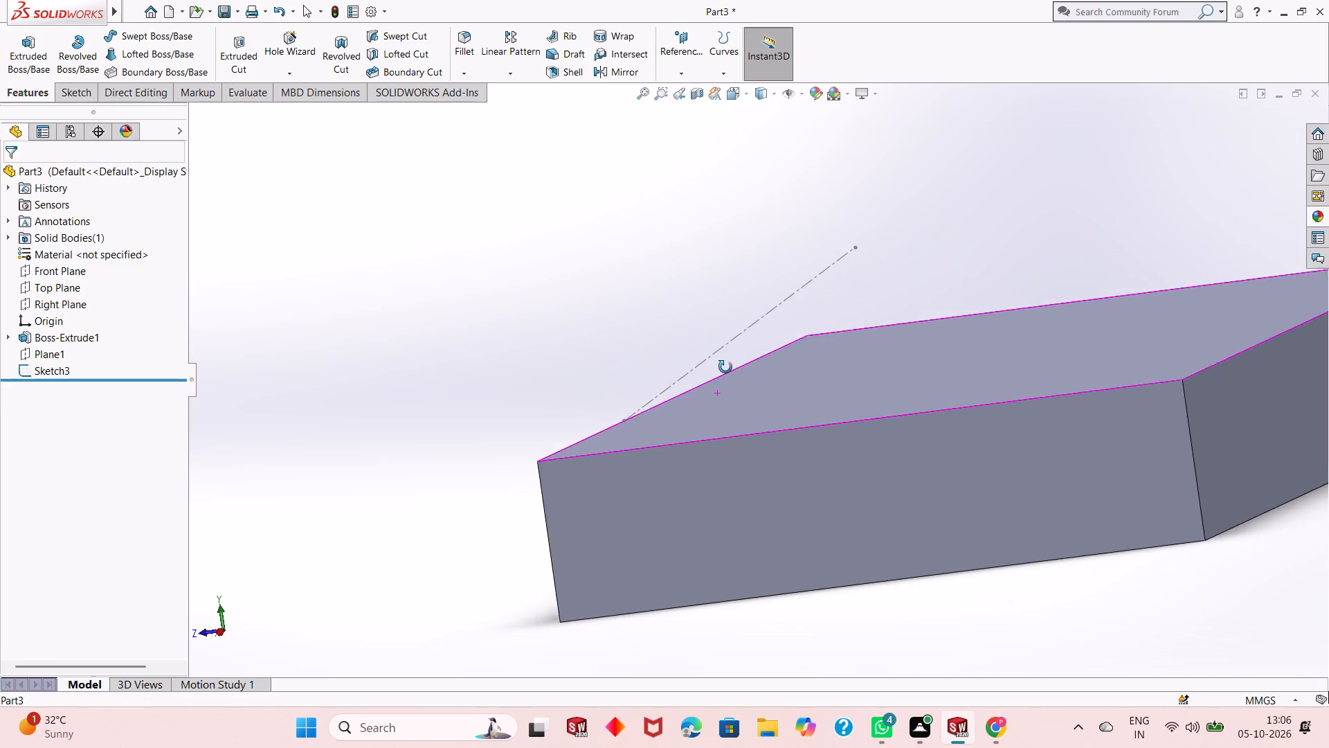
{"action": "middle_click_drag", "start_coordinate": [725, 367], "coordinate": [736, 384]}
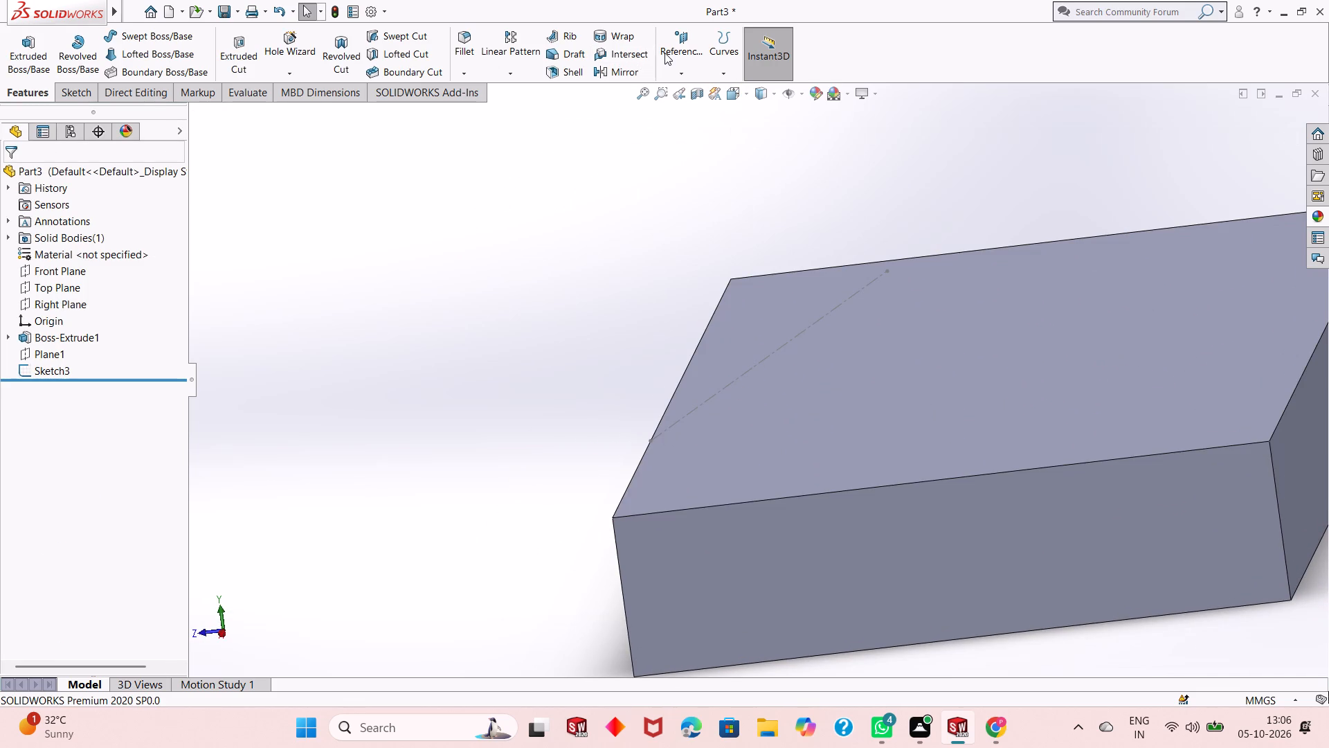
{"action": "left_click", "coordinate": [664, 53]}
{"action": "left_click", "coordinate": [691, 91]}
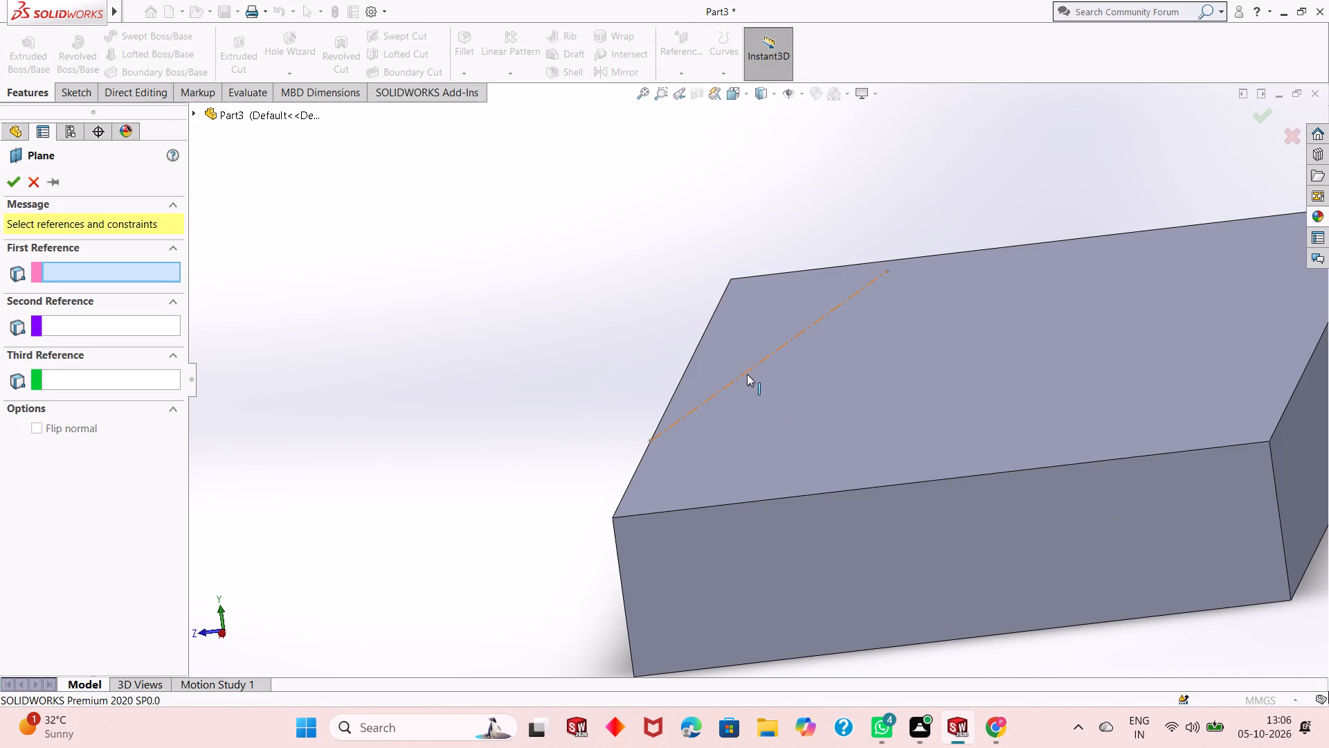
{"action": "left_click", "coordinate": [747, 374]}
{"action": "middle_click_drag", "start_coordinate": [670, 451], "coordinate": [684, 441]}
{"action": "scroll", "coordinate": [684, 441], "scroll_direction": "up", "scroll_amount": 1}
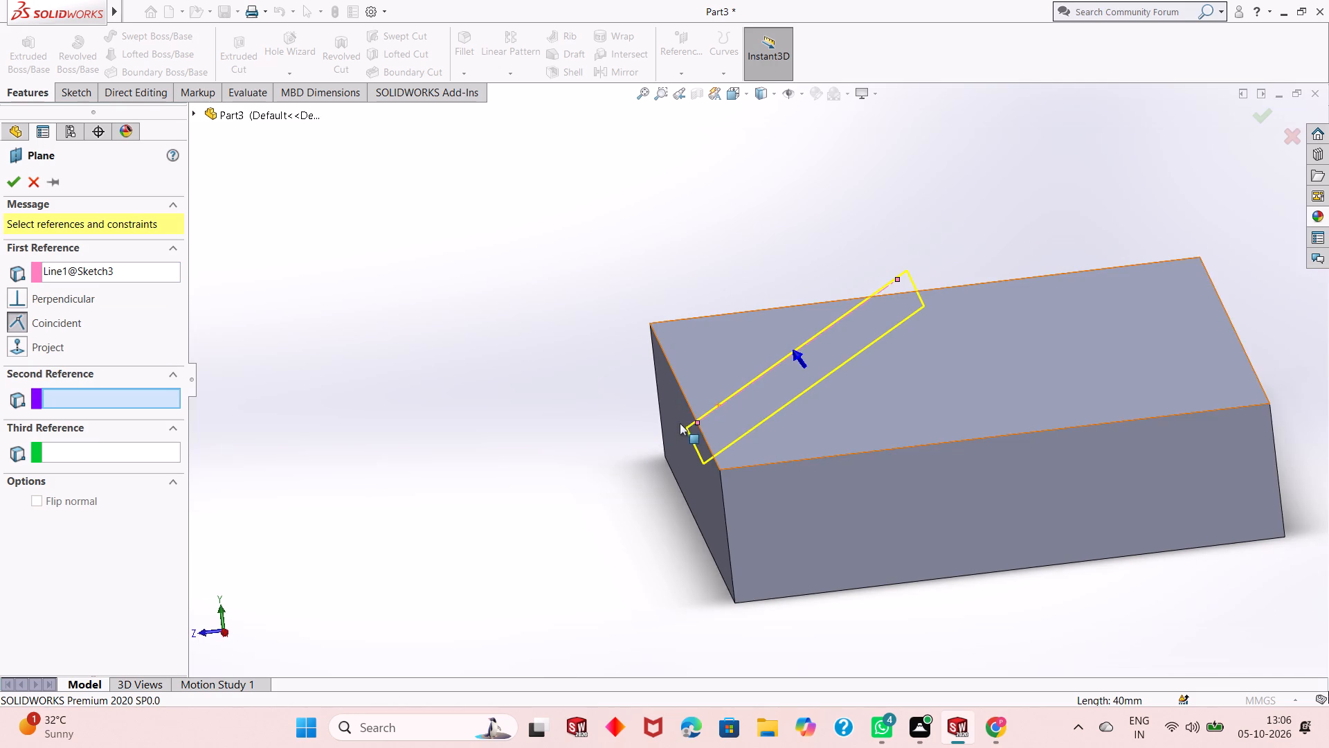
{"action": "left_click", "coordinate": [687, 404]}
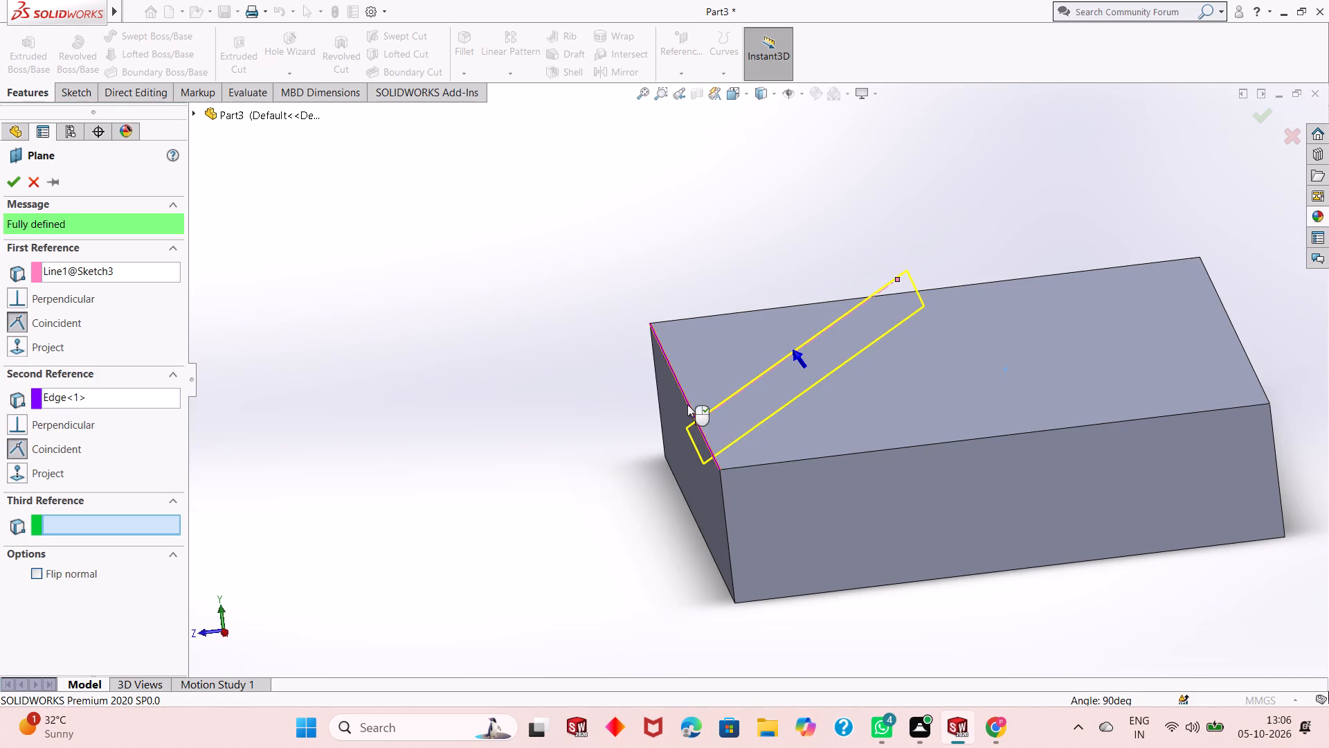
{"action": "middle_click_drag", "start_coordinate": [631, 477], "coordinate": [608, 443]}
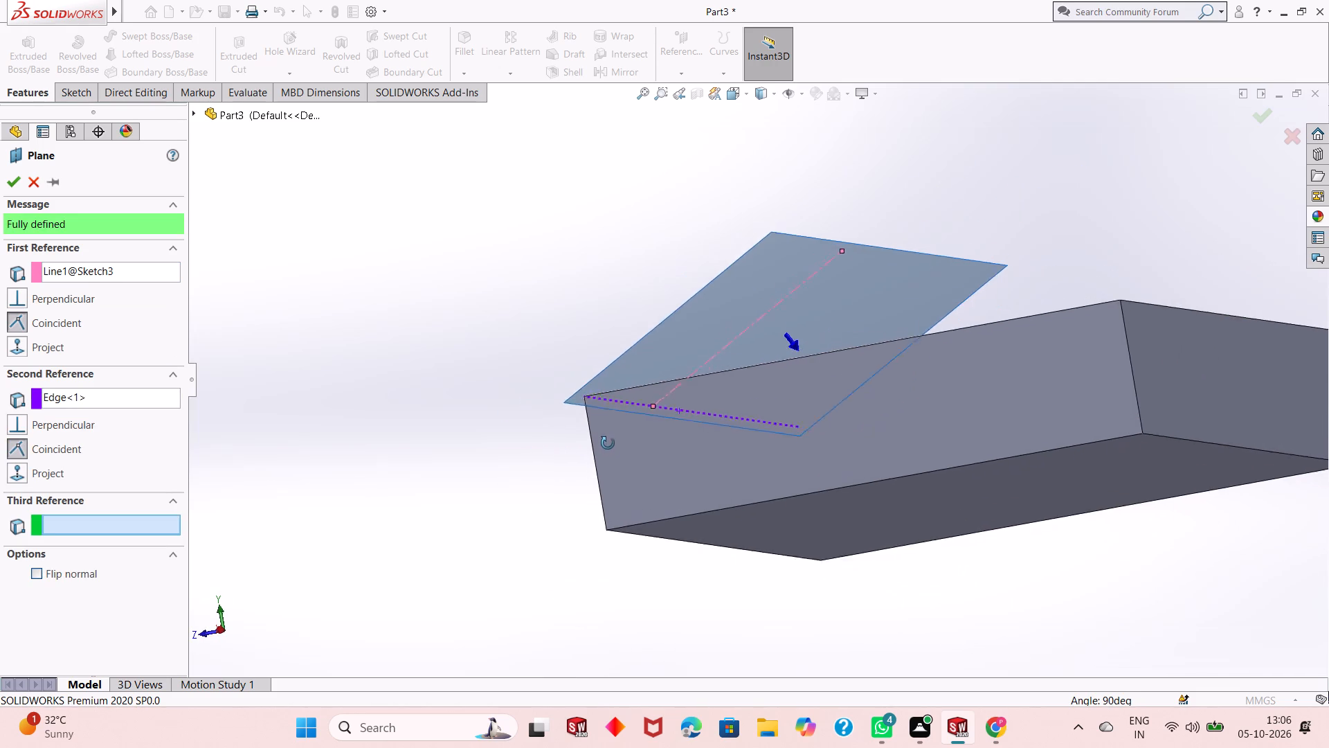
{"action": "middle_click_drag", "start_coordinate": [608, 443], "coordinate": [836, 432]}
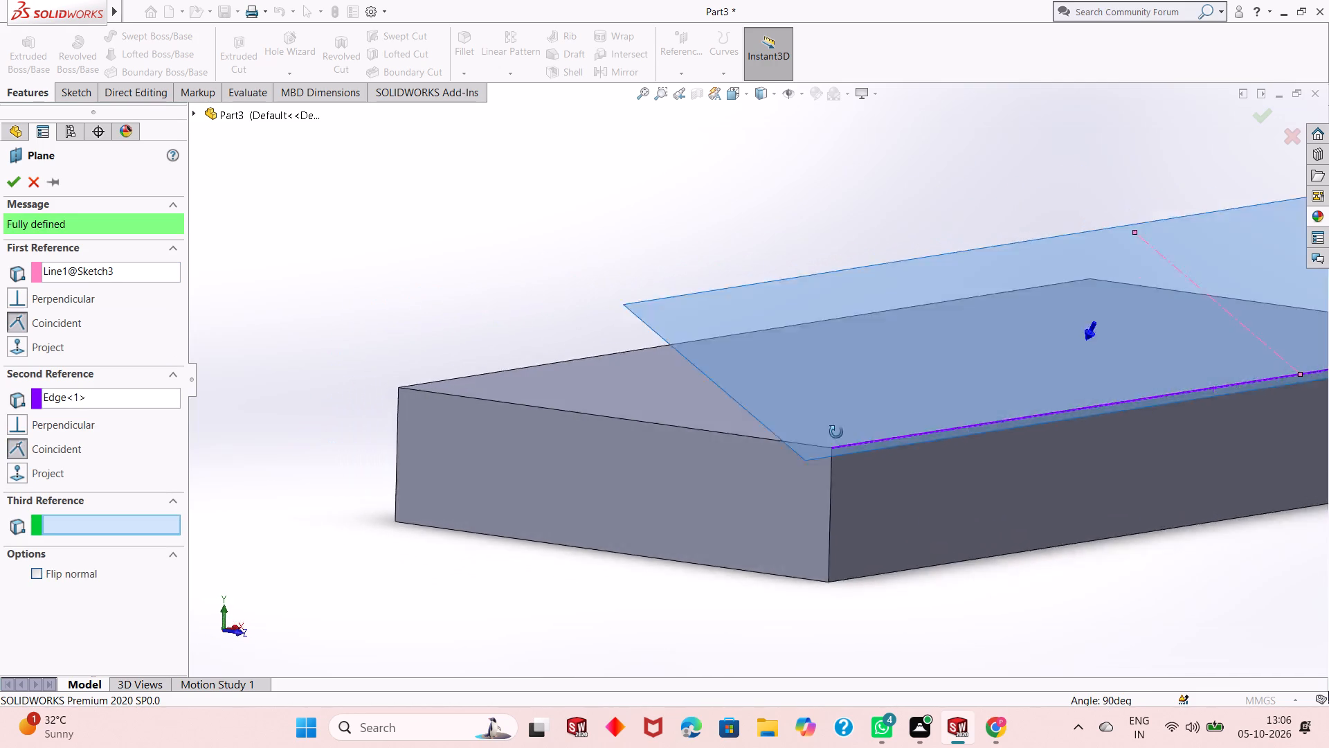
{"action": "middle_click_drag", "start_coordinate": [836, 432], "coordinate": [649, 514]}
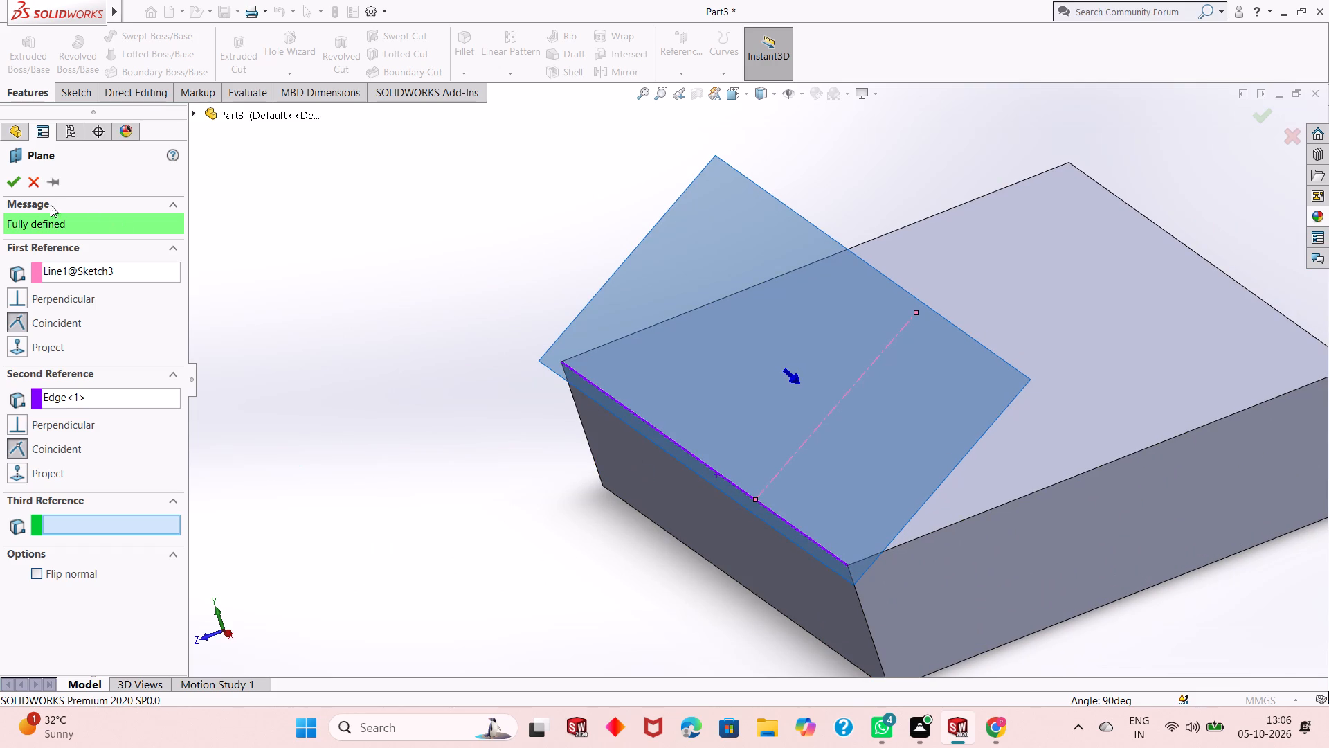
{"action": "left_click", "coordinate": [10, 184]}
{"action": "scroll", "coordinate": [251, 315], "scroll_direction": "up", "scroll_amount": 1}
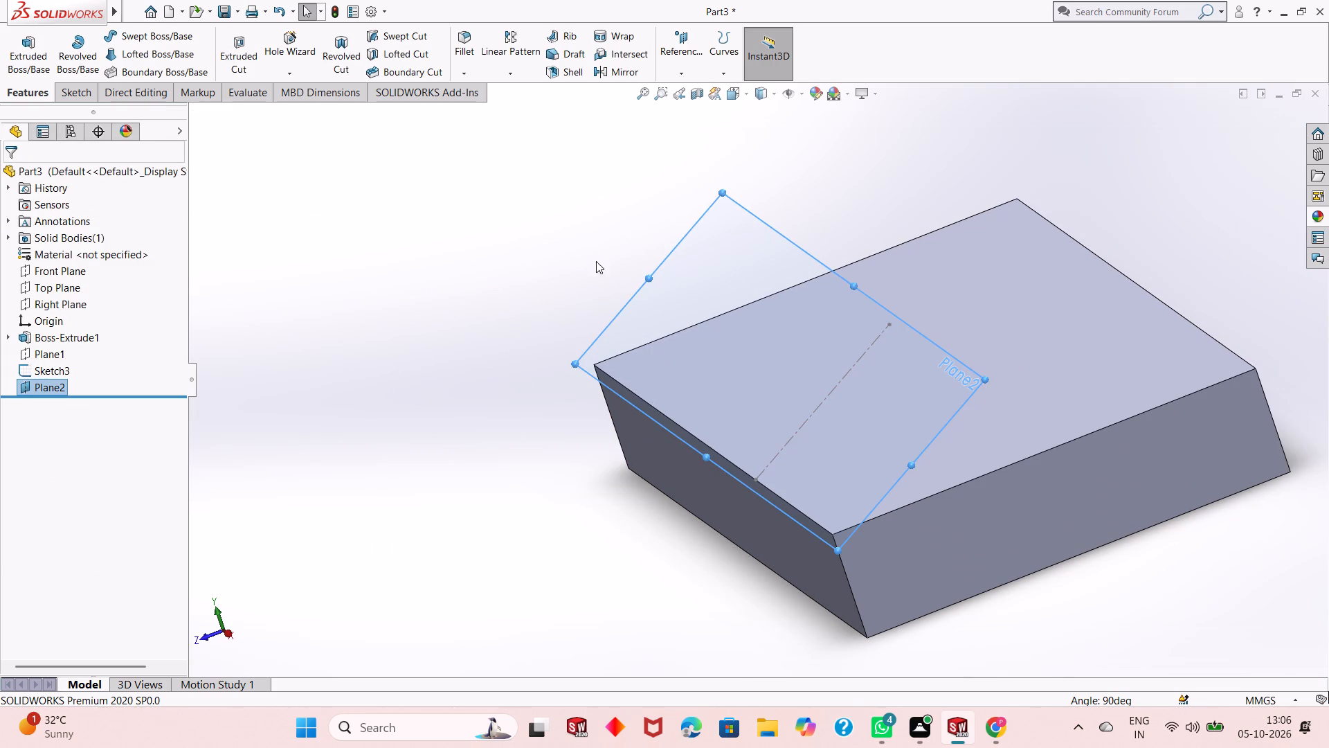
Start a new sketch on the inclined plane and view it face-on with the centerline running vertically.
{"action": "right_click", "coordinate": [714, 238]}
{"action": "left_click", "coordinate": [750, 218]}
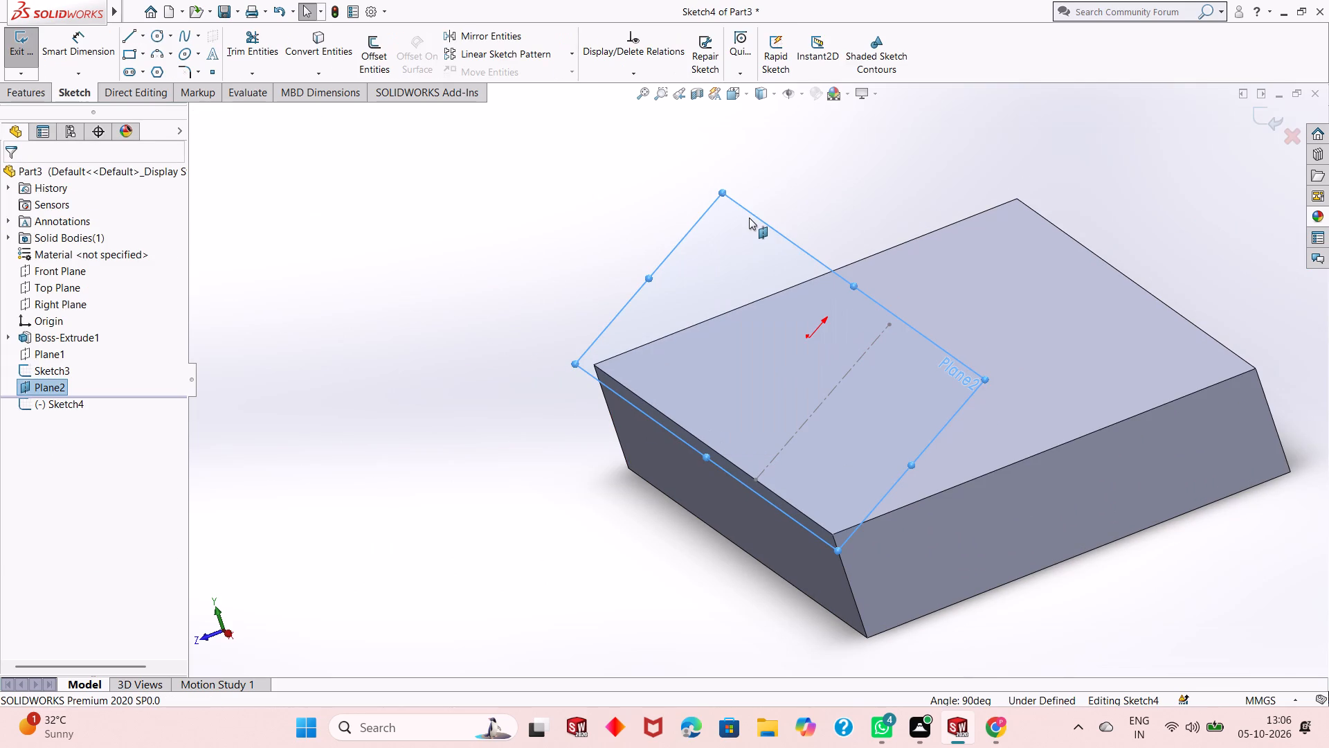
{"action": "key", "text": "ctrl+8"}
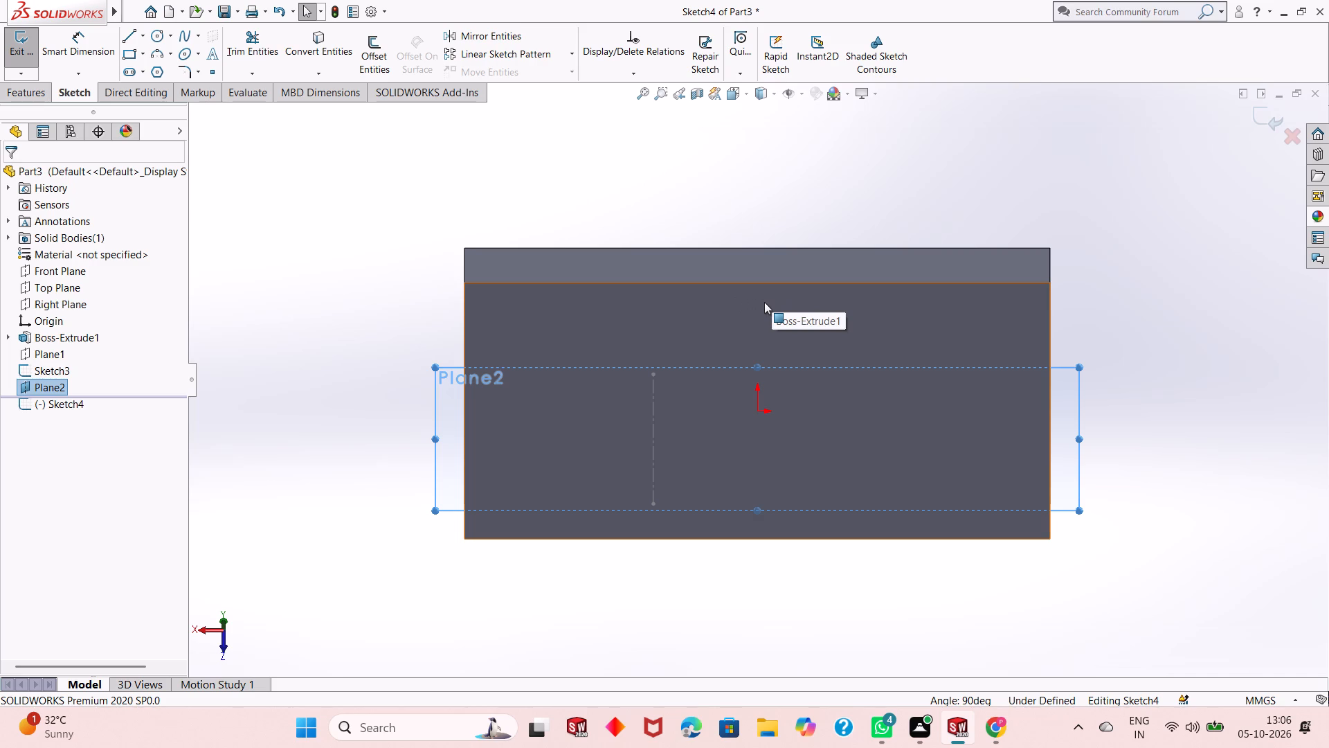
{"action": "key", "text": "ctrl+8"}
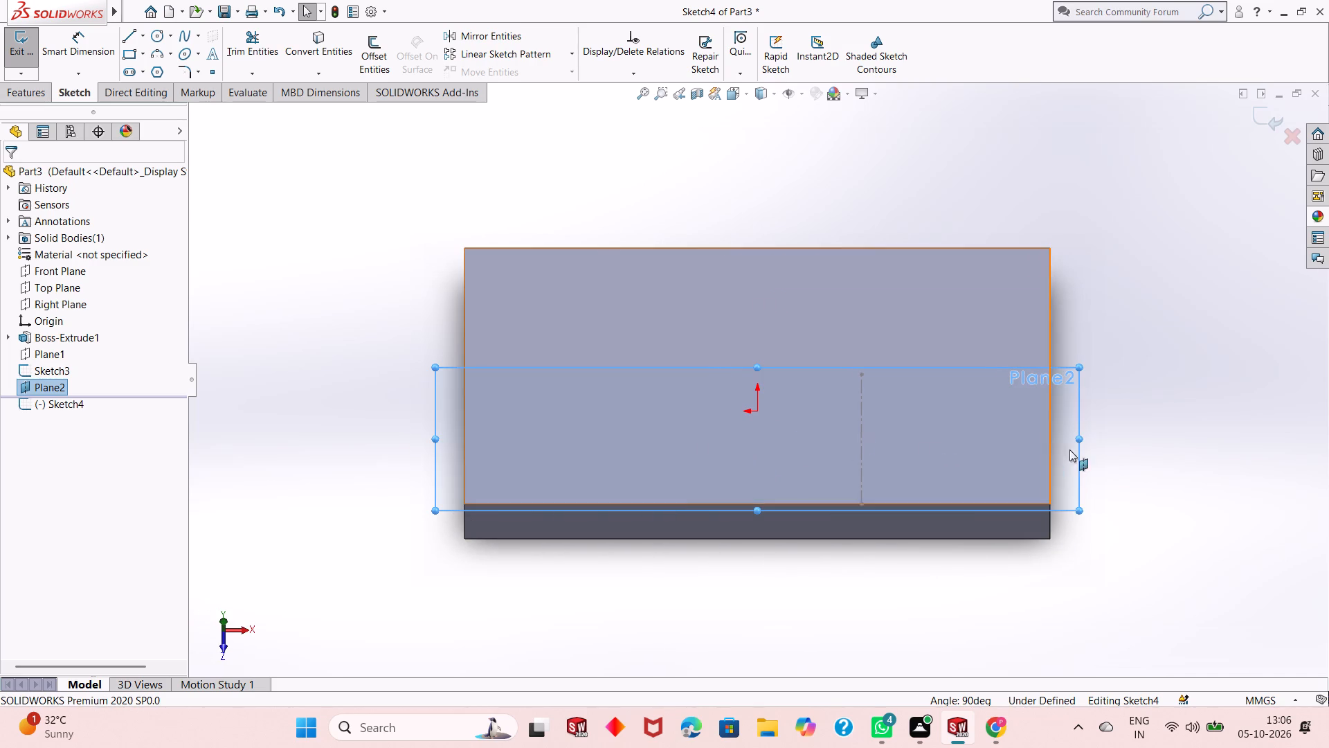
{"action": "scroll", "coordinate": [1121, 435], "scroll_direction": "down", "scroll_amount": 1}
{"action": "scroll", "coordinate": [852, 404], "scroll_direction": "down", "scroll_amount": 1}
{"action": "key", "text": "Escape"}
{"action": "key", "text": "Escape"}
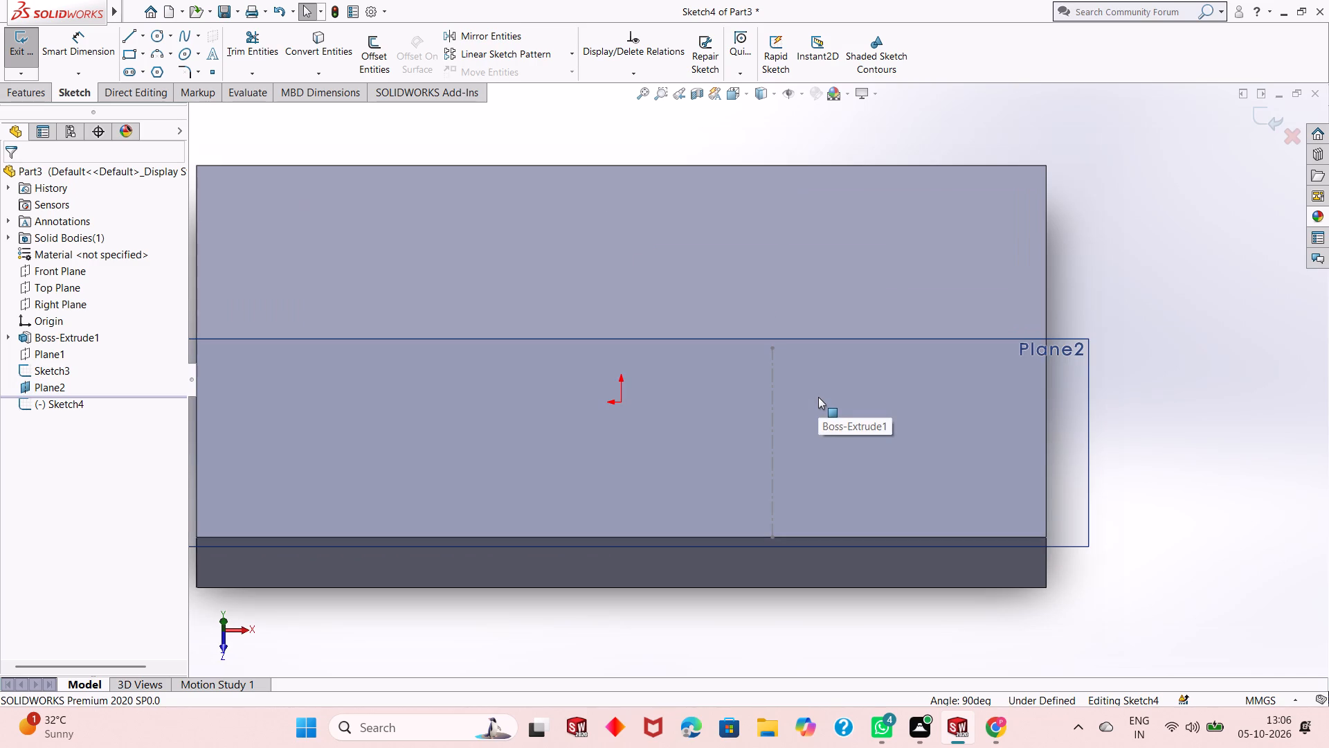
Stretch the inclined plane's border across the block's top face on one side and past its positive Z side face on the other.
{"action": "left_click", "coordinate": [1068, 396]}
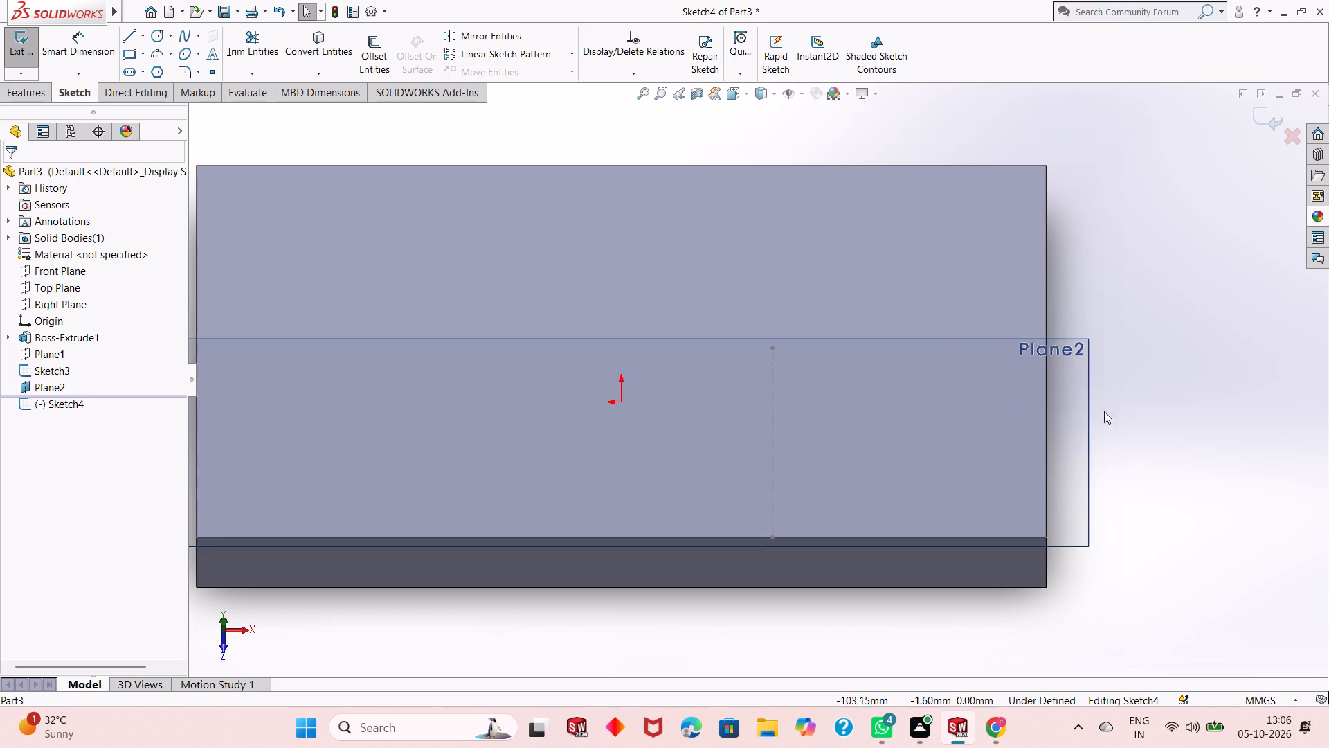
{"action": "left_click", "coordinate": [1074, 440]}
{"action": "left_click_drag", "start_coordinate": [618, 337], "coordinate": [635, 285]}
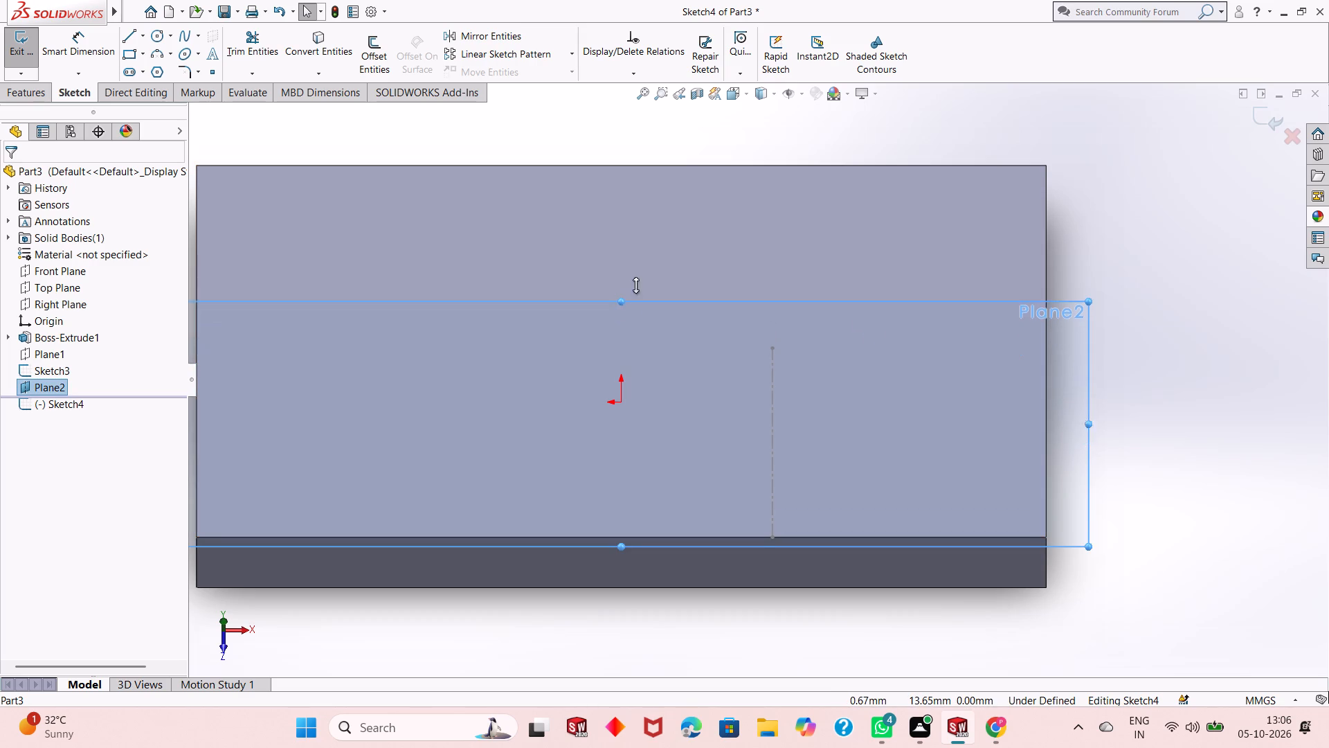
{"action": "left_click_drag", "start_coordinate": [635, 285], "coordinate": [647, 175]}
{"action": "left_click", "coordinate": [615, 539]}
{"action": "left_click_drag", "start_coordinate": [615, 539], "coordinate": [615, 560]}
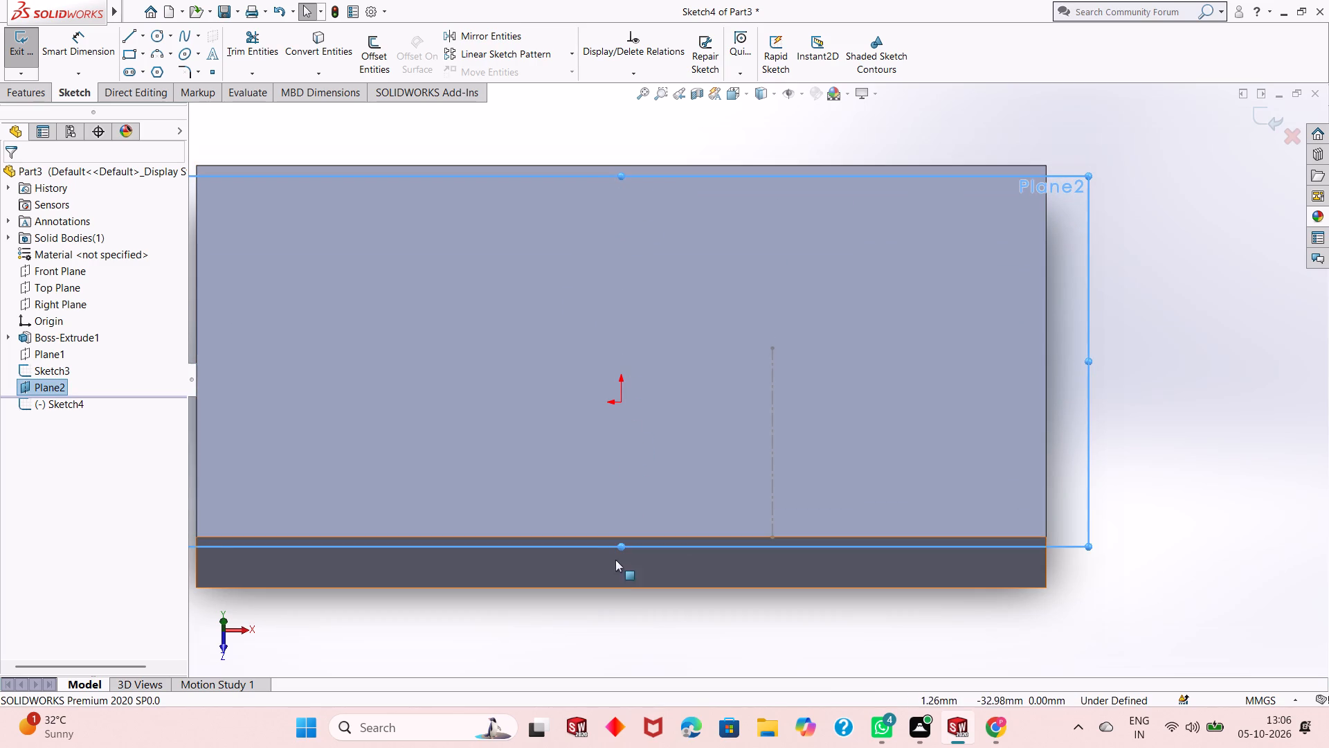
{"action": "left_click_drag", "start_coordinate": [615, 560], "coordinate": [615, 578]}
{"action": "left_click_drag", "start_coordinate": [624, 542], "coordinate": [624, 586]}
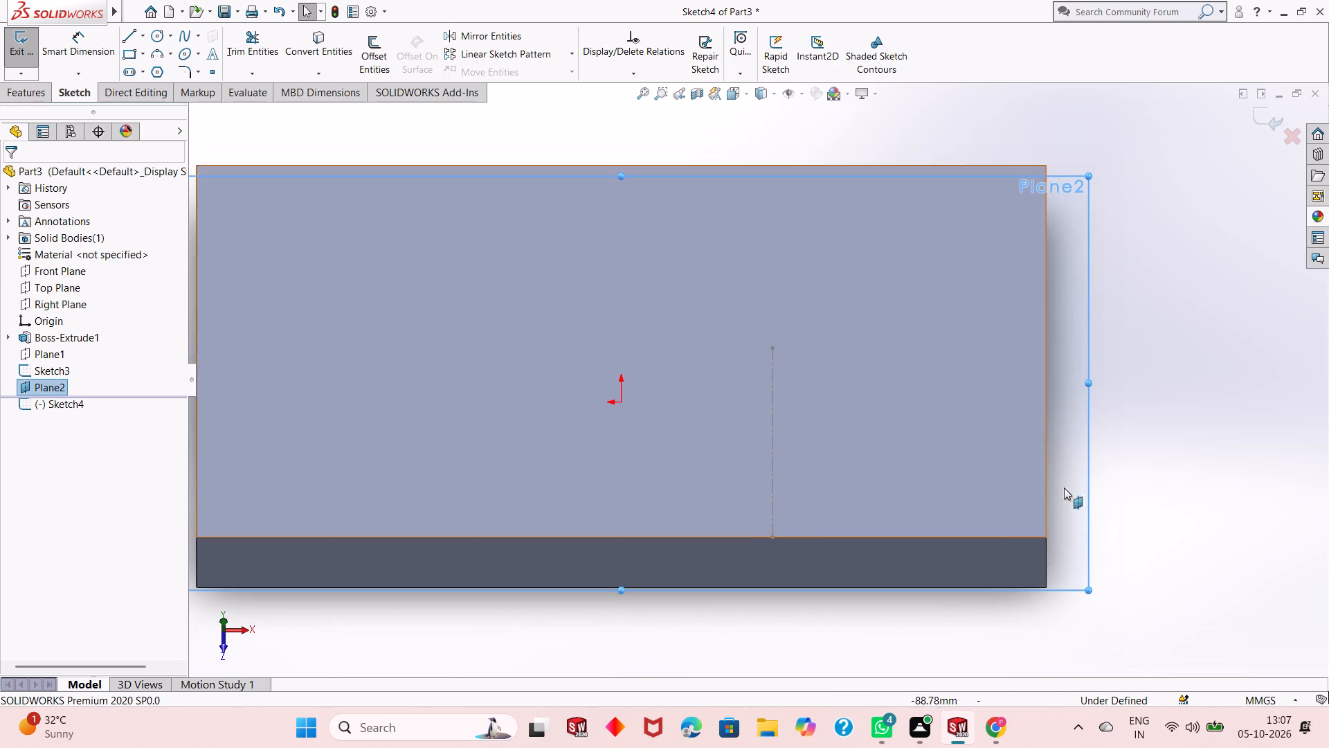
{"action": "left_click", "coordinate": [1148, 476]}
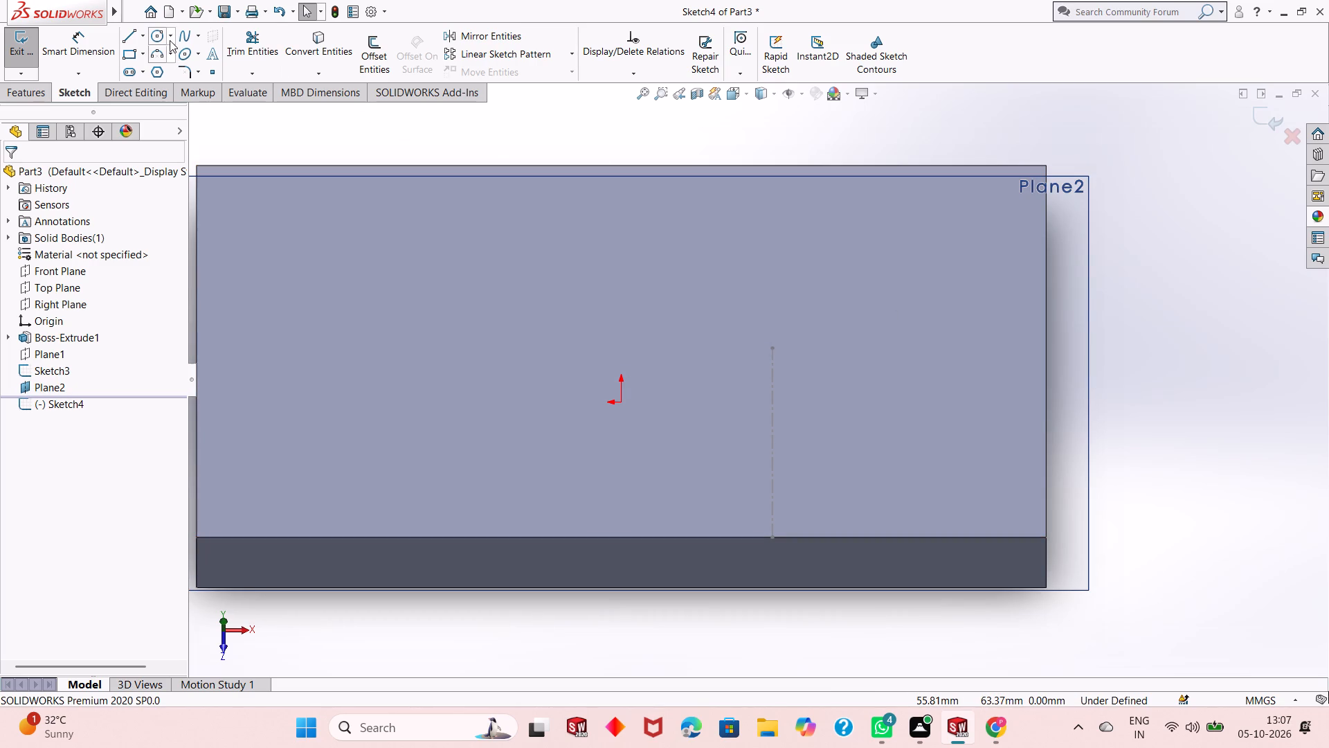
Sketch a circle about 40 mm in diameter centered on the centerline's end farthest from the block's top long edge.
{"action": "left_click", "coordinate": [159, 40]}
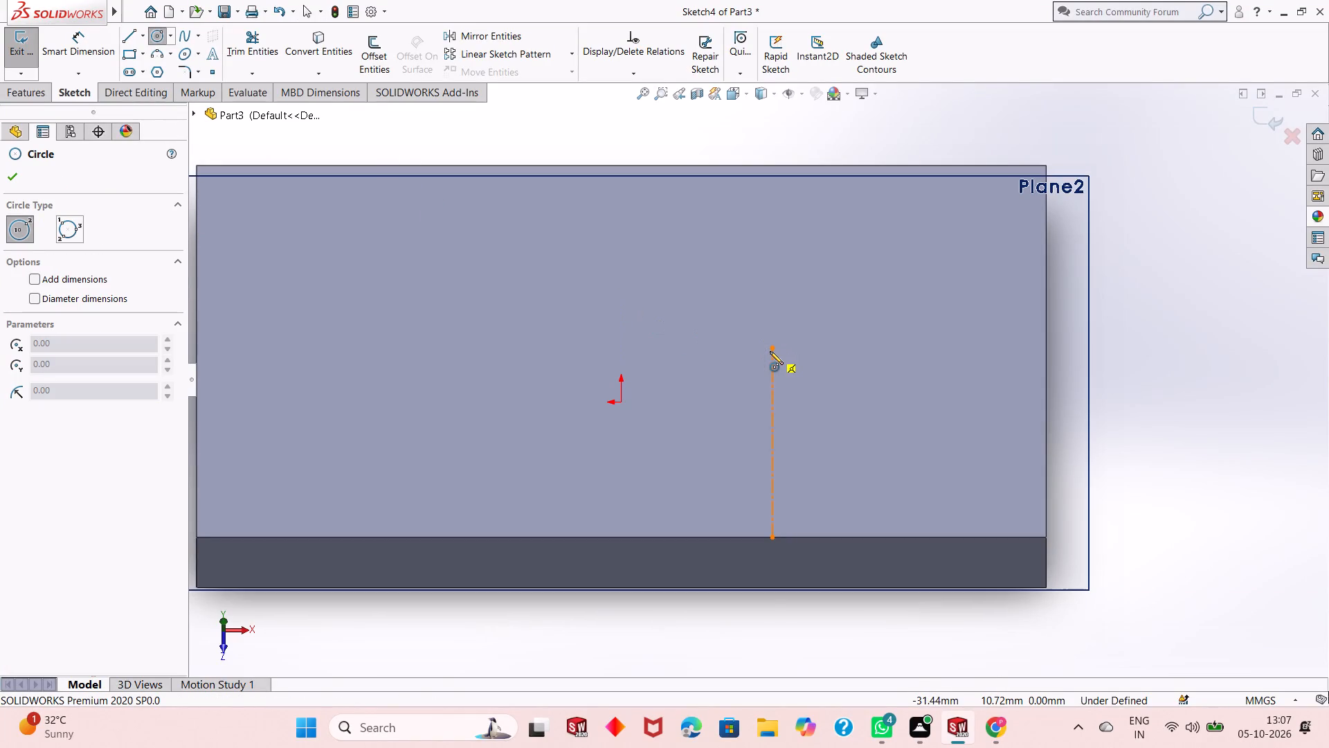
{"action": "left_click", "coordinate": [771, 346]}
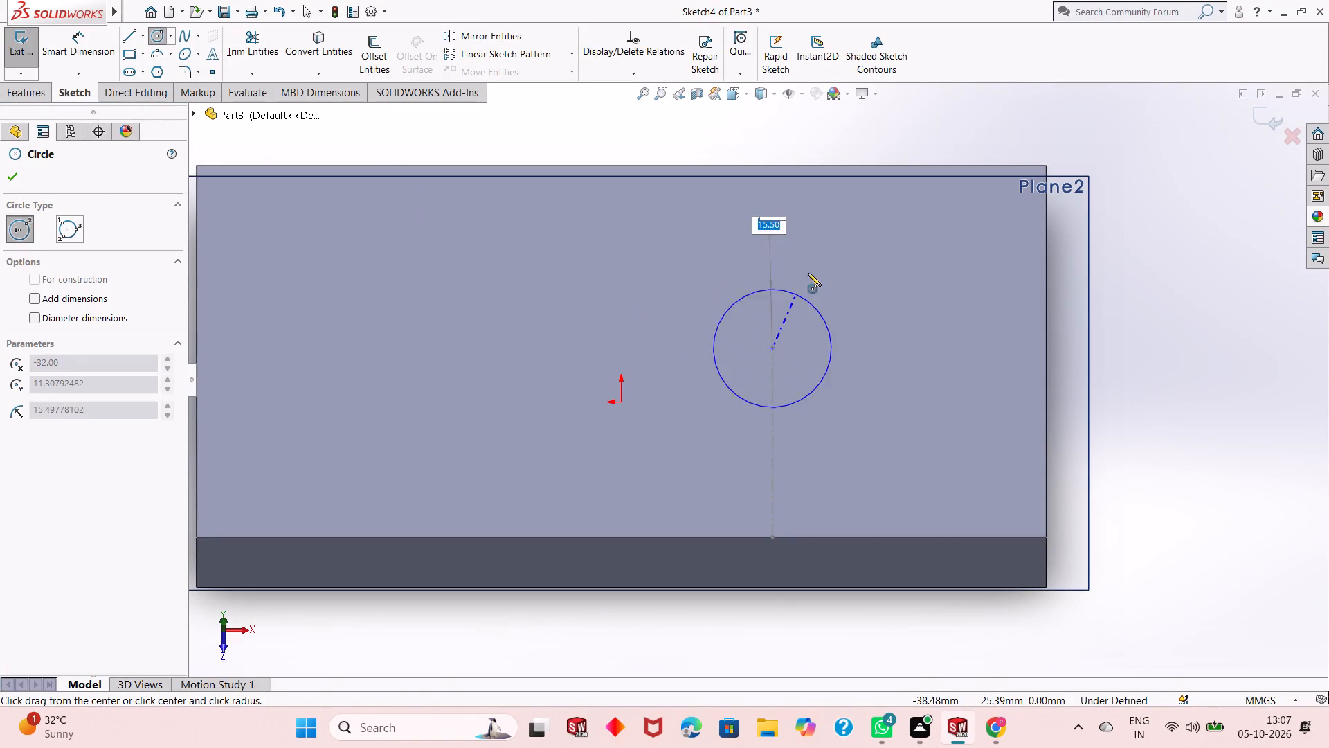
{"action": "left_click", "coordinate": [814, 262]}
{"action": "right_click", "coordinate": [1146, 292]}
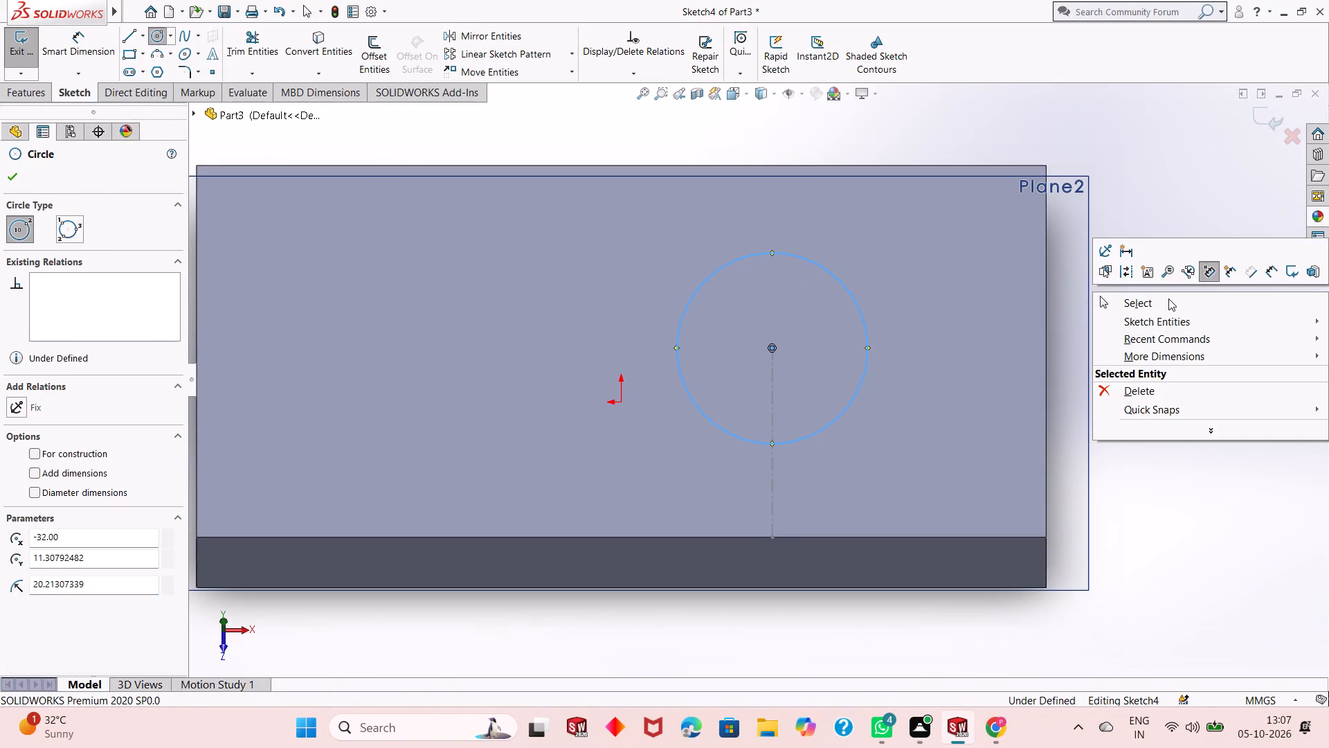
{"action": "left_click", "coordinate": [1168, 299]}
Dimension the circle's diameter as 56 mm, entered as the sum 28+28.
{"action": "left_click", "coordinate": [82, 44]}
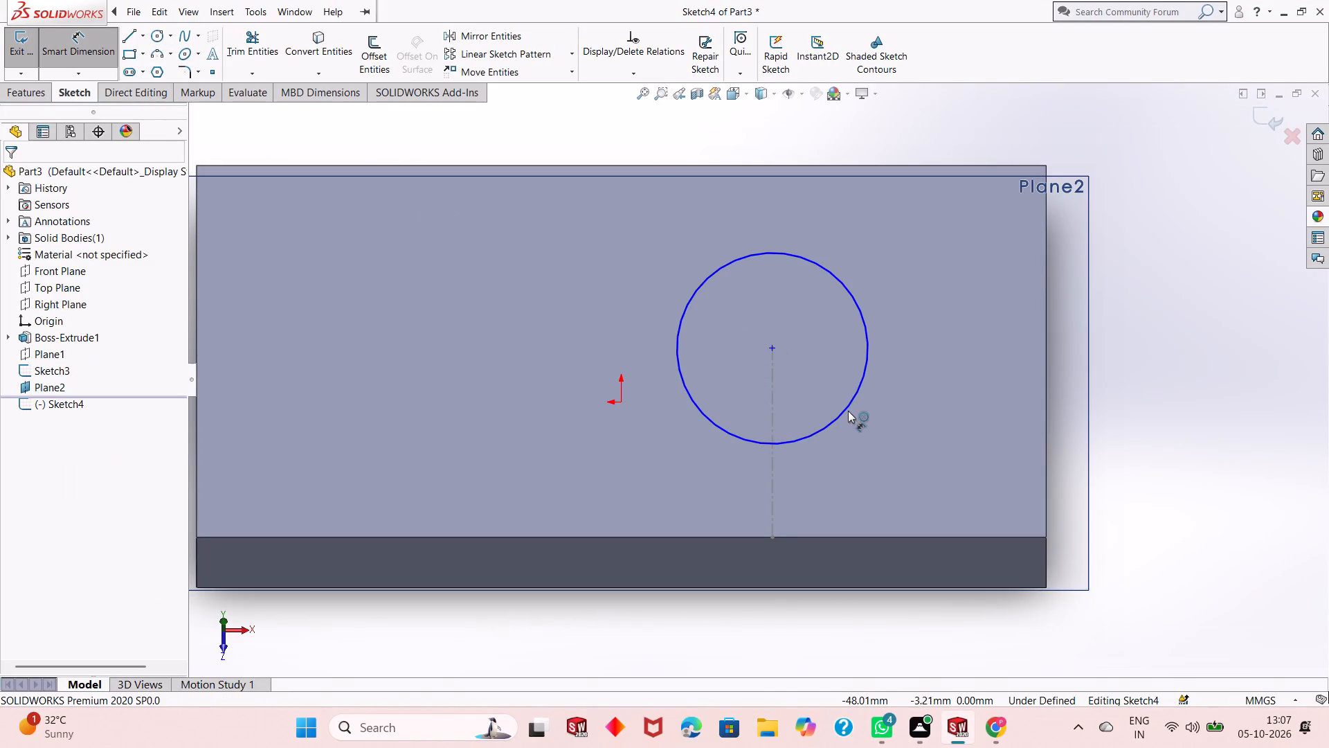
{"action": "left_click", "coordinate": [848, 403]}
{"action": "left_click", "coordinate": [1209, 625]}
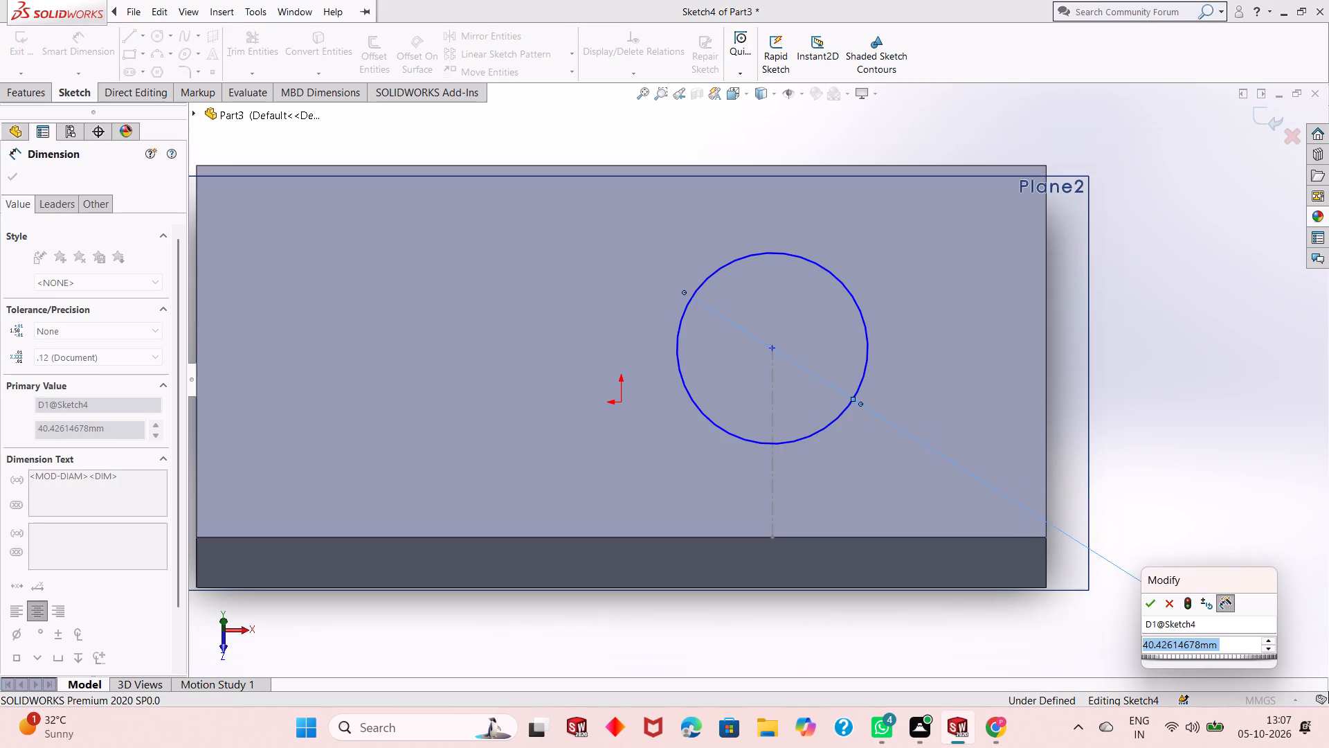
{"action": "type", "text": "28+28"}
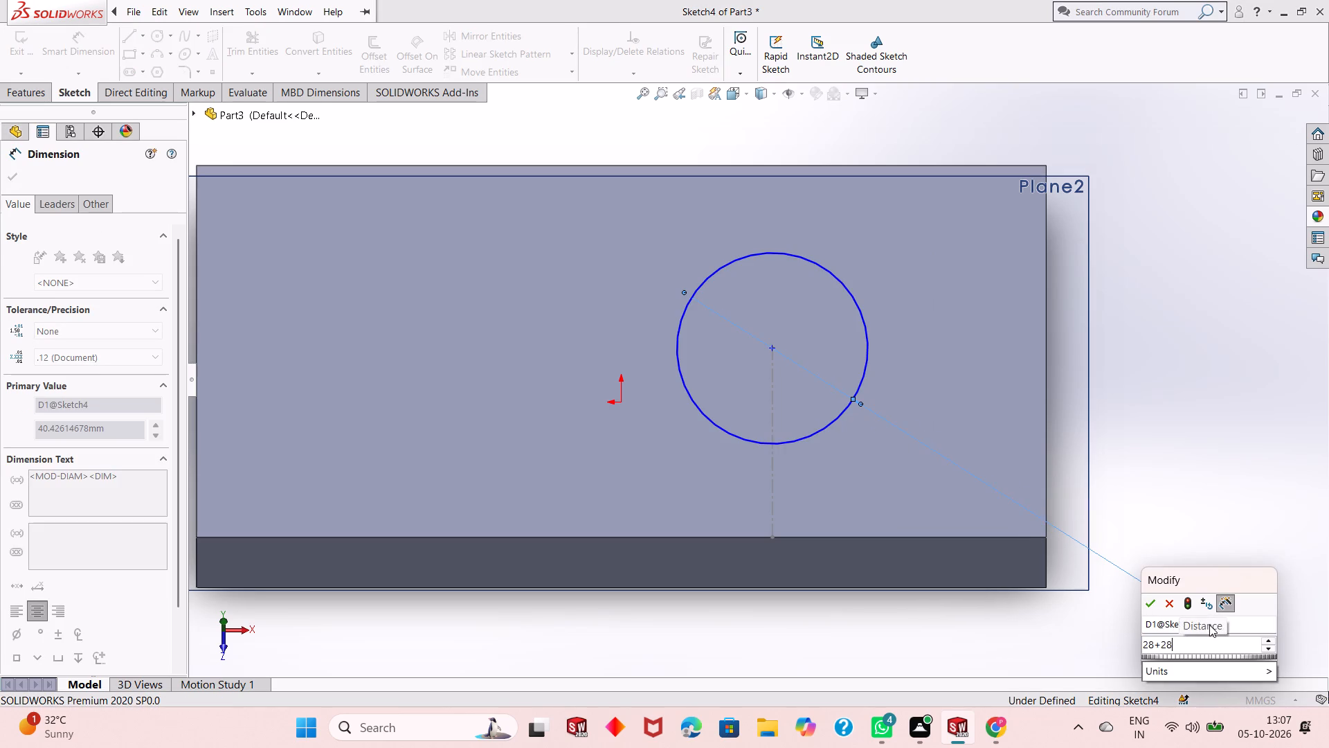
{"action": "key", "text": "Return"}
Add a dimension between the circle's center and the block's top long edge on the positive Z side.
{"action": "scroll", "coordinate": [797, 422], "scroll_direction": "down", "scroll_amount": 2}
{"action": "scroll", "coordinate": [797, 421], "scroll_direction": "up", "scroll_amount": 2}
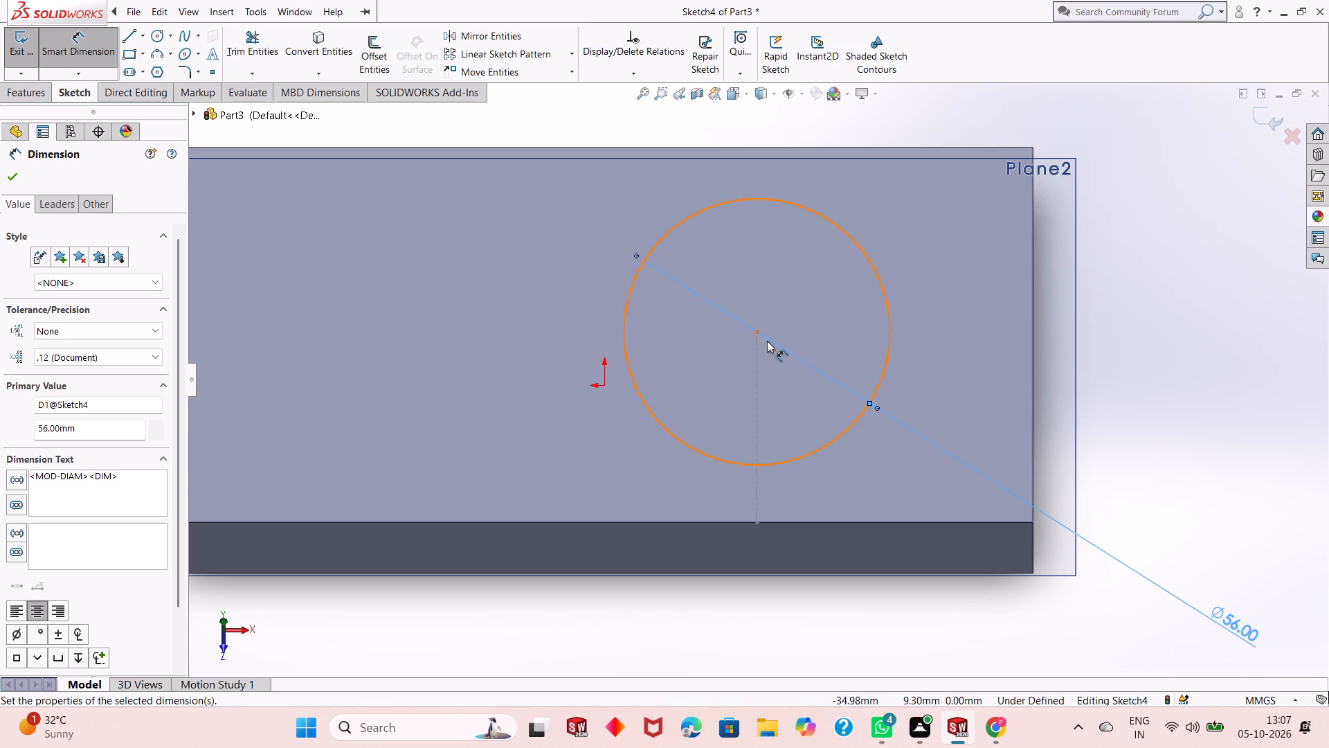
{"action": "left_click", "coordinate": [759, 332]}
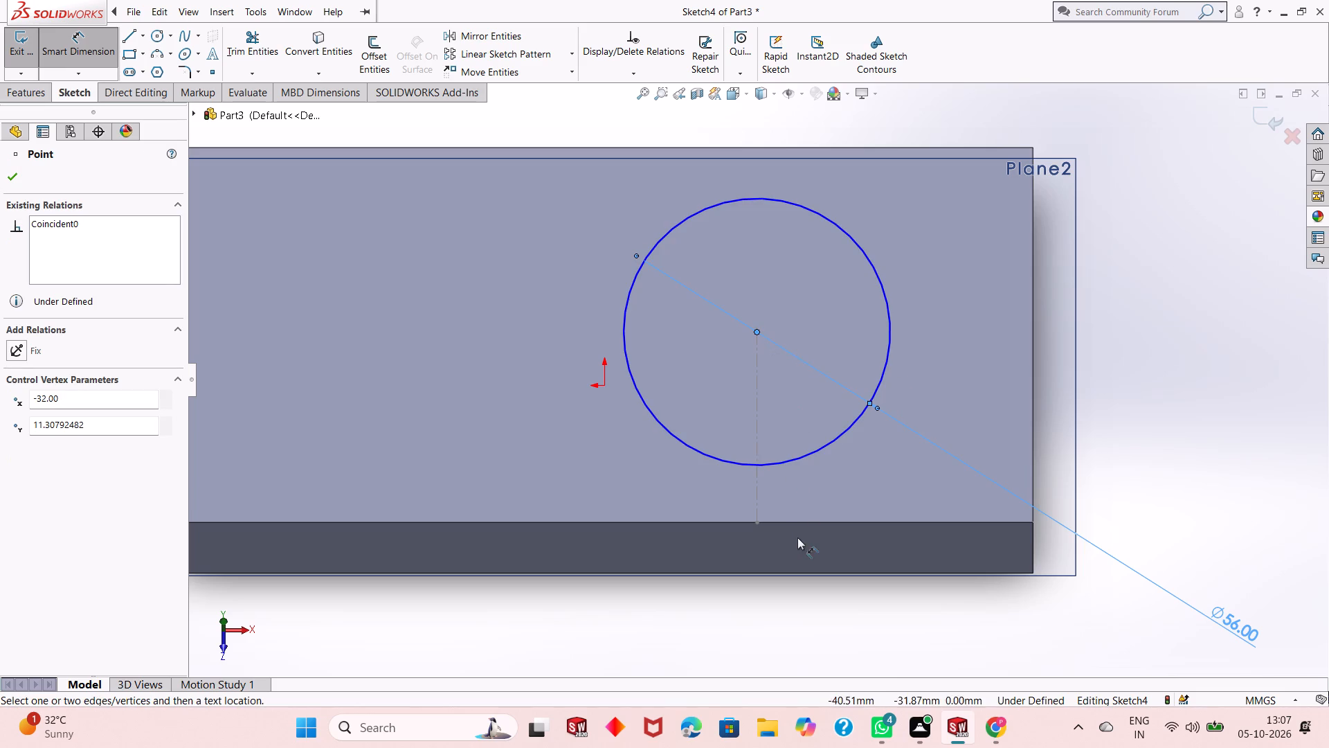
{"action": "left_click", "coordinate": [788, 522]}
{"action": "left_click", "coordinate": [1276, 519]}
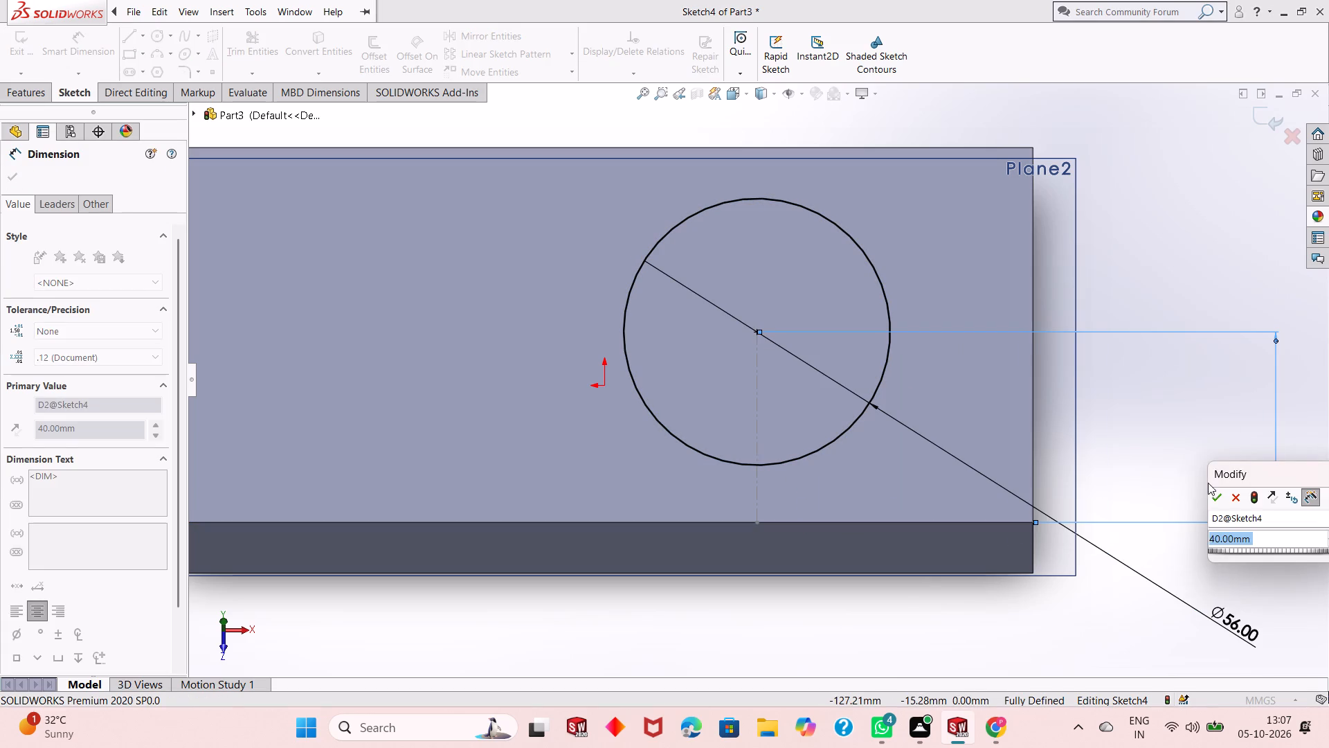
{"action": "left_click", "coordinate": [1212, 492]}
{"action": "right_click", "coordinate": [1116, 420]}
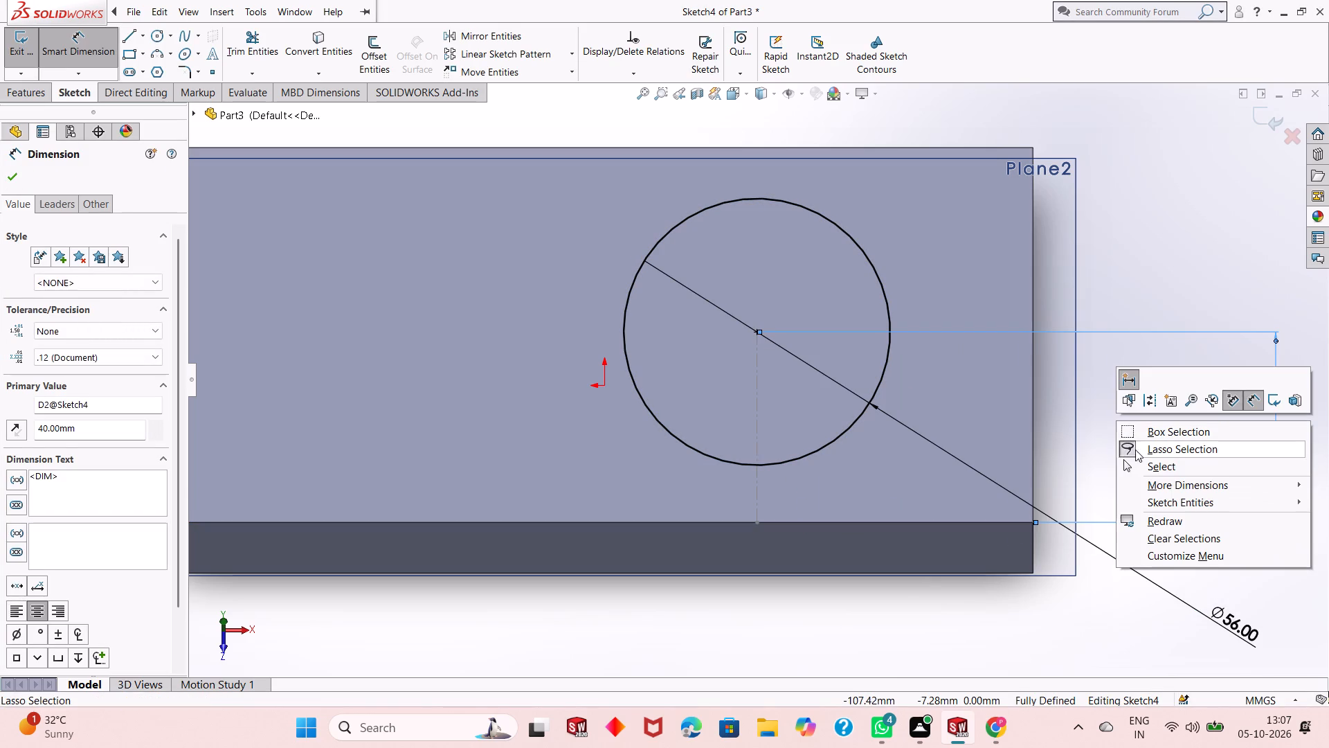
{"action": "left_click", "coordinate": [1137, 462]}
Sketch a smaller circle about 19 mm in diameter concentric with the 56 mm circle.
{"action": "scroll", "coordinate": [796, 403], "scroll_direction": "up", "scroll_amount": 1}
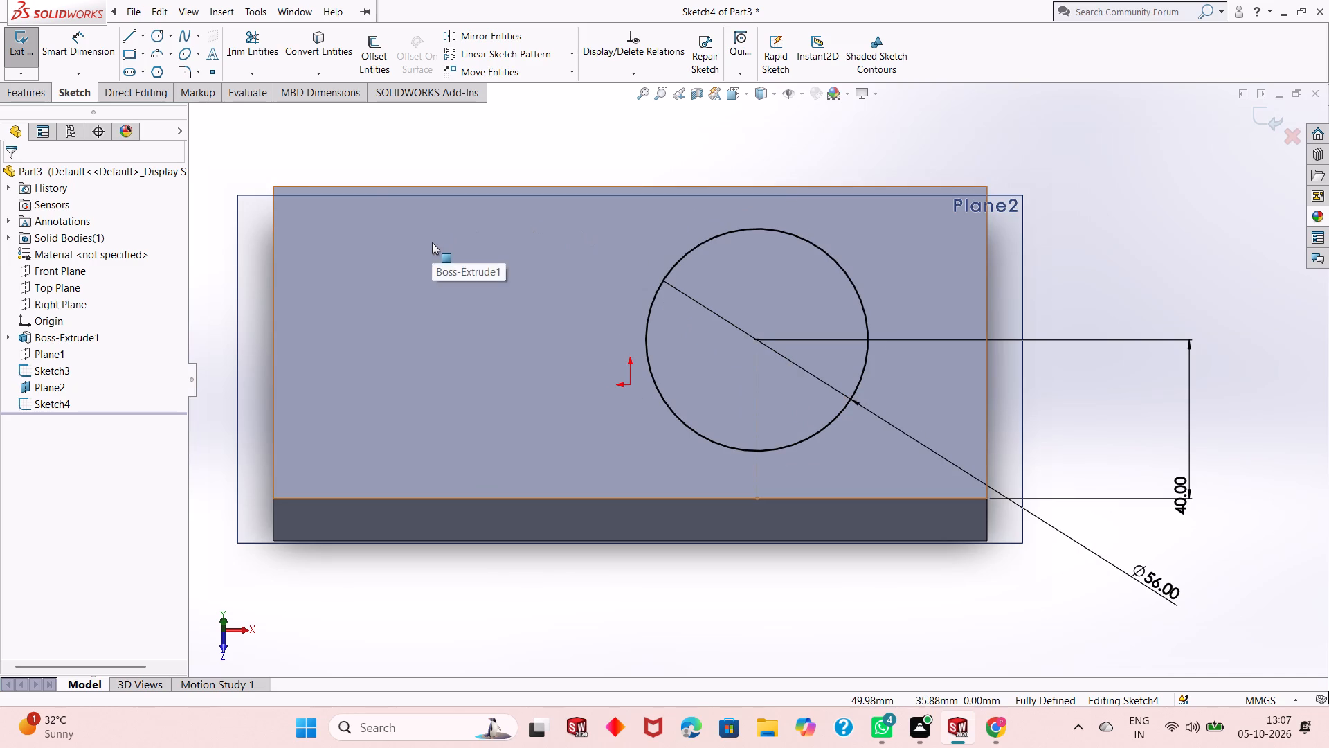
{"action": "left_click", "coordinate": [159, 33]}
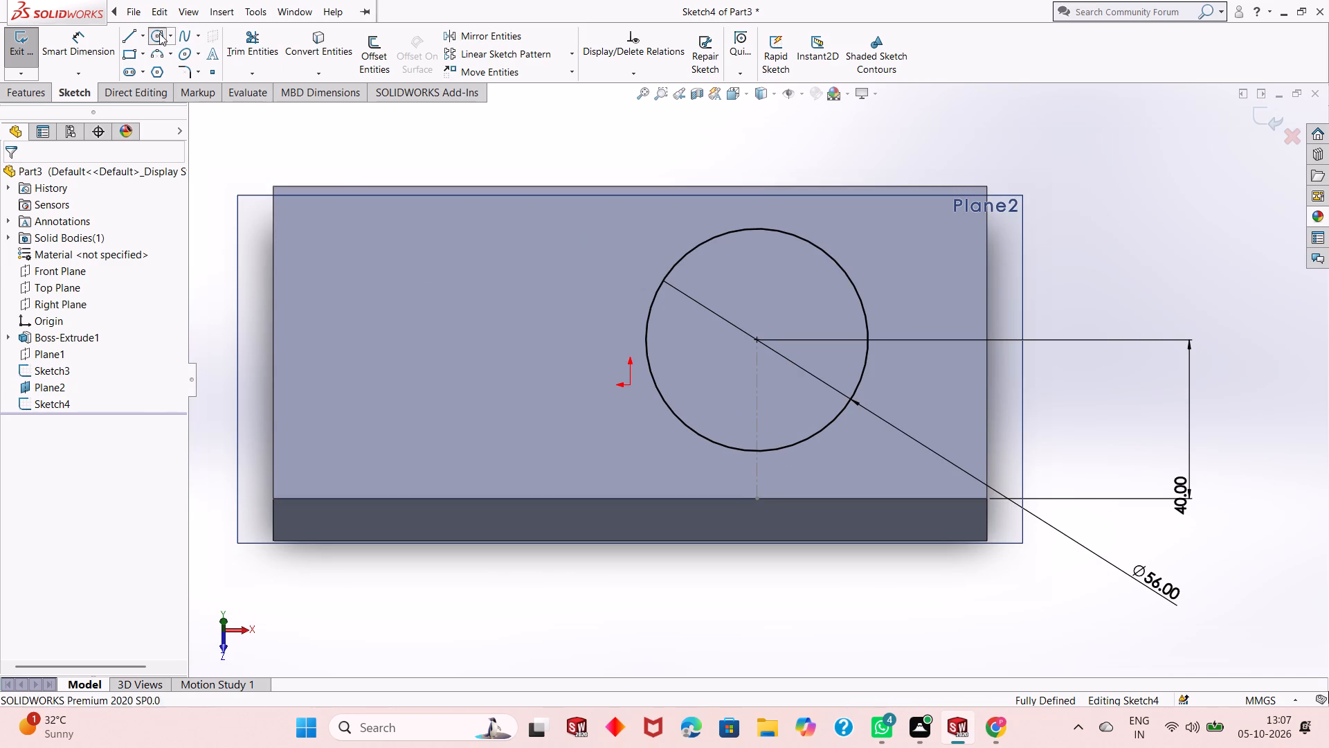
{"action": "left_click", "coordinate": [757, 338]}
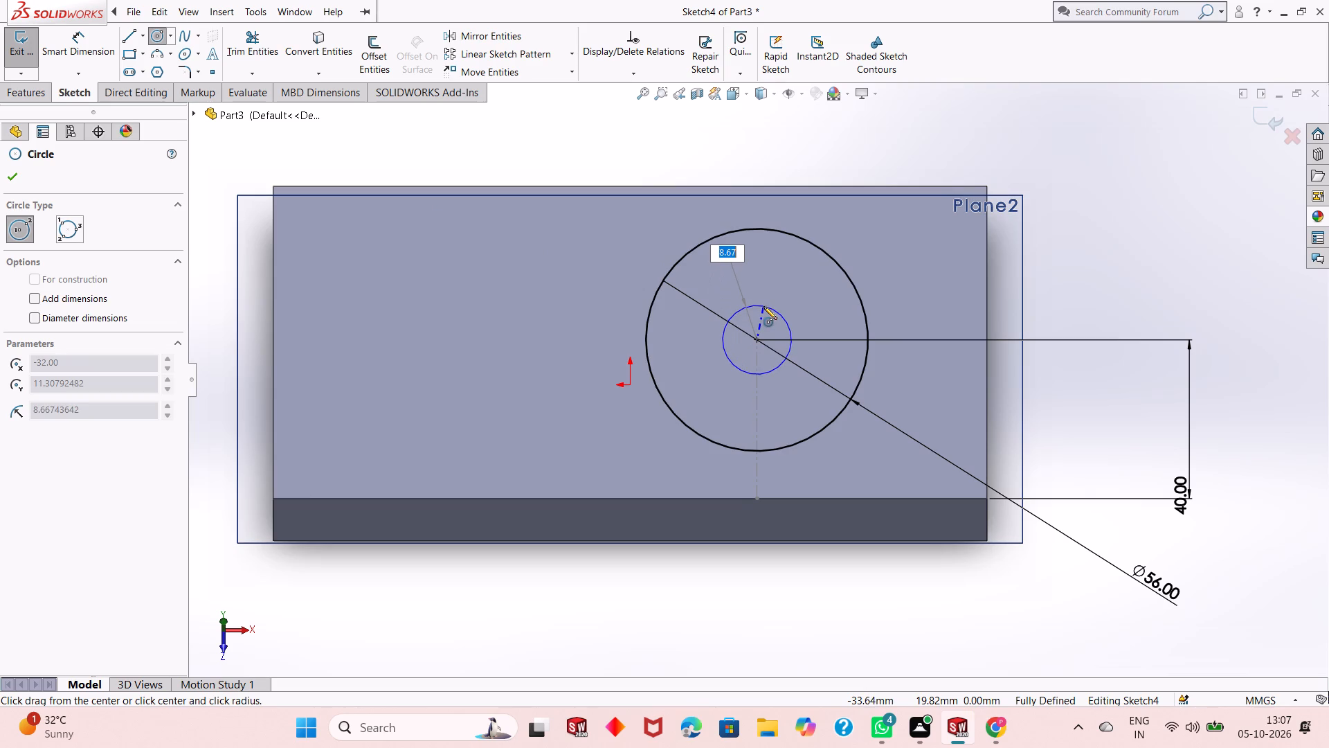
{"action": "left_click", "coordinate": [768, 303]}
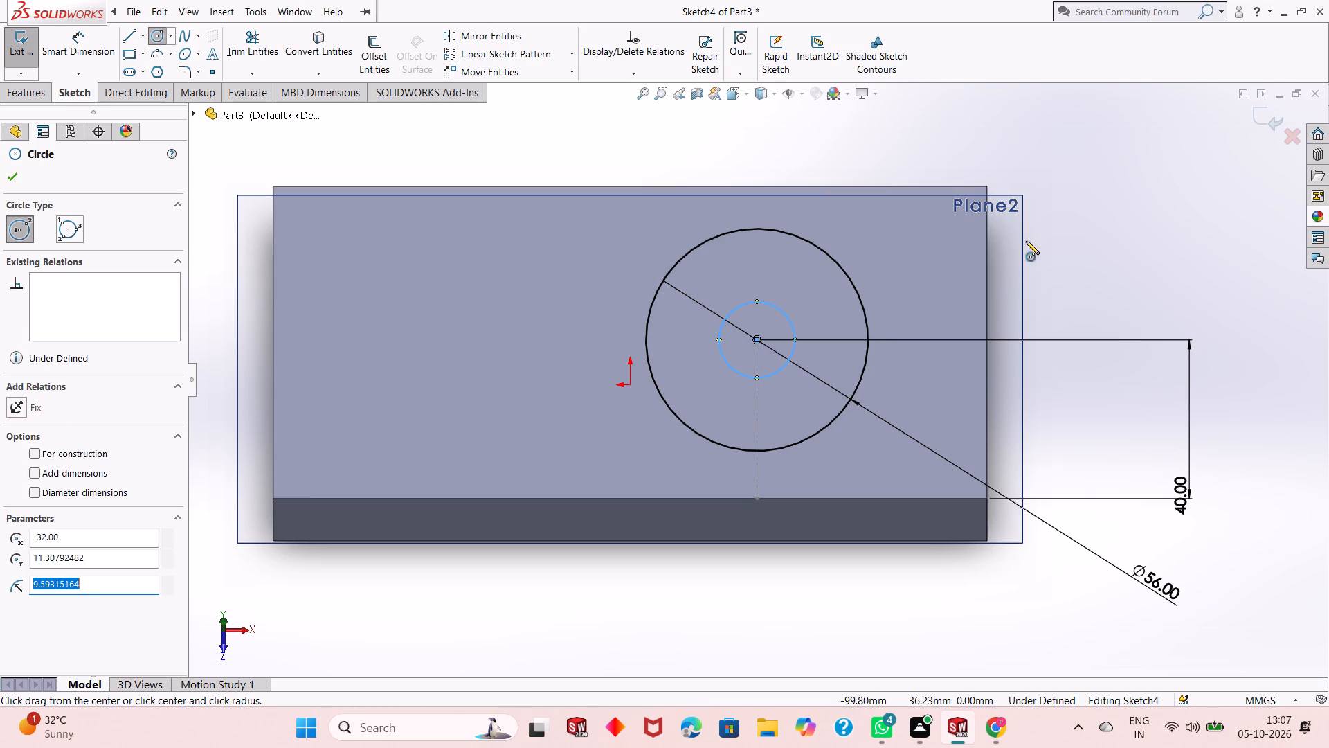
{"action": "right_click", "coordinate": [1093, 236]}
{"action": "left_click", "coordinate": [1115, 244]}
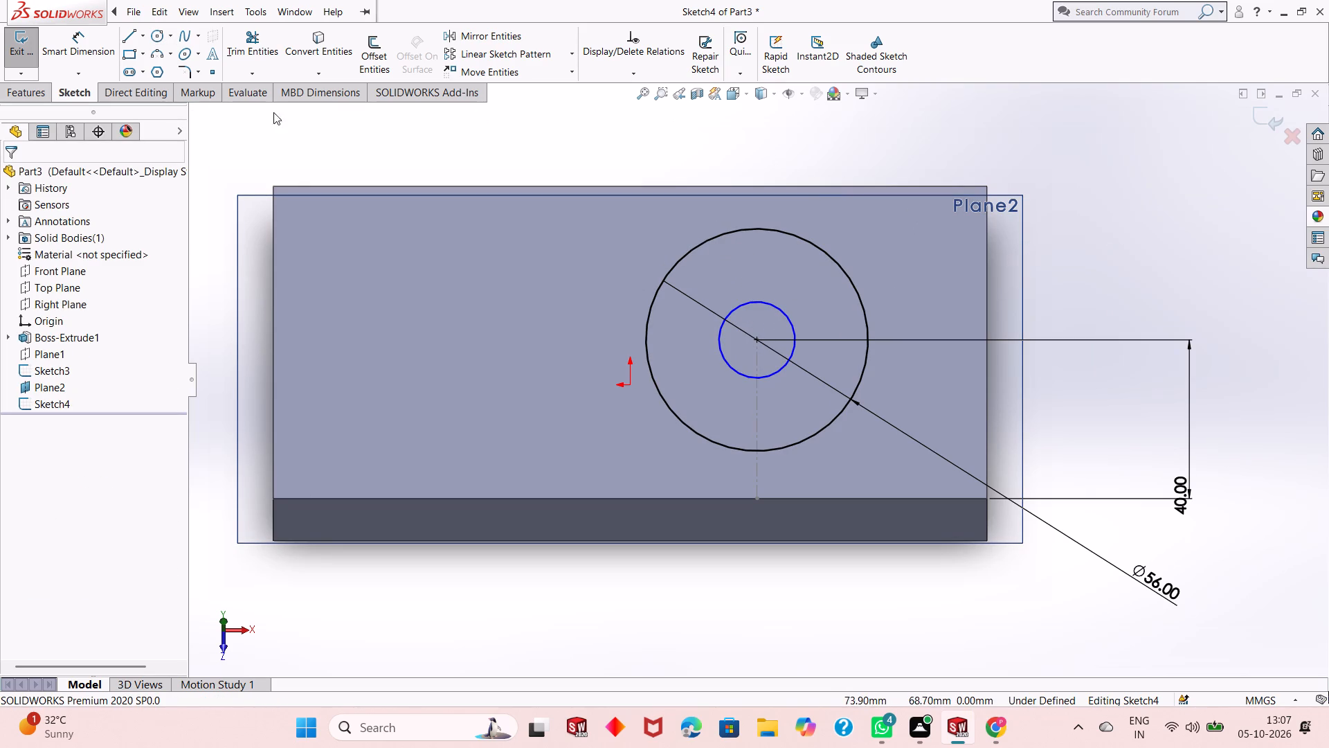
Dimension the inner circle's diameter as 35 mm.
{"action": "left_click", "coordinate": [82, 53]}
{"action": "left_click", "coordinate": [779, 373]}
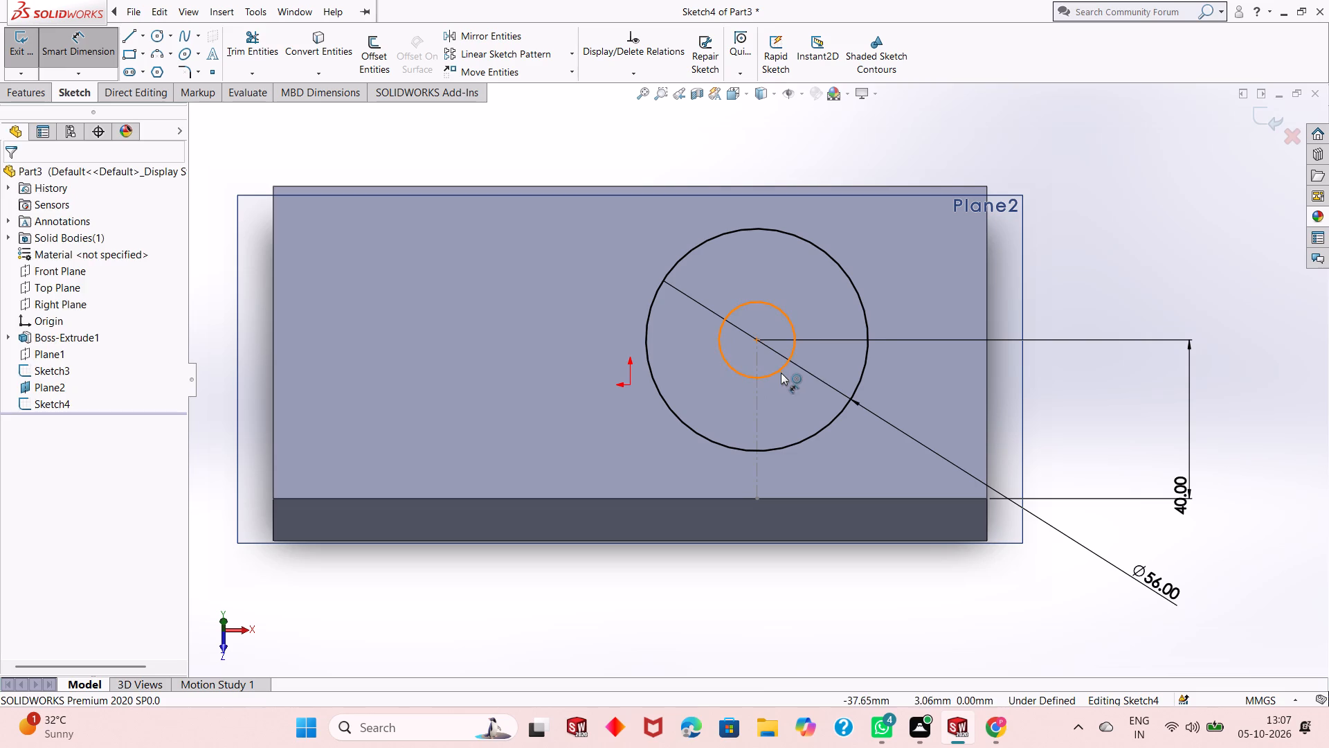
{"action": "left_click", "coordinate": [1098, 243]}
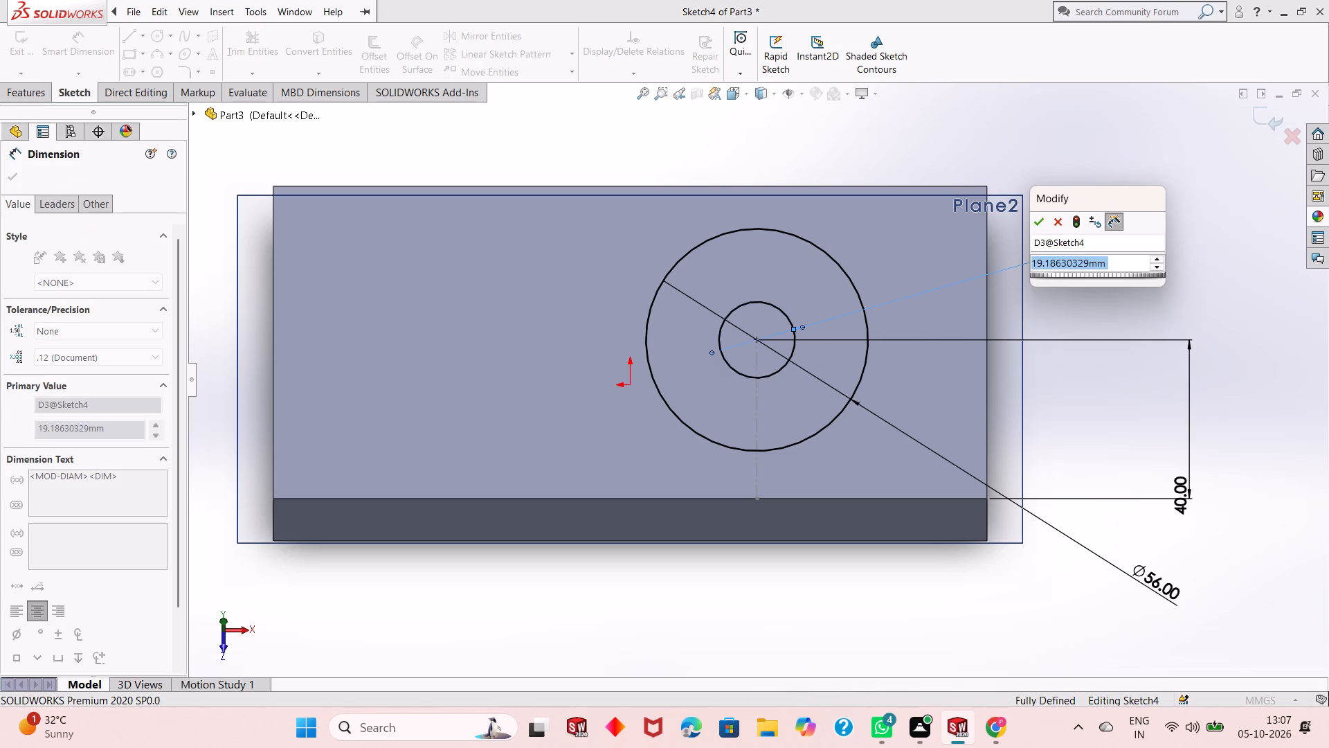
{"action": "type", "text": "35"}
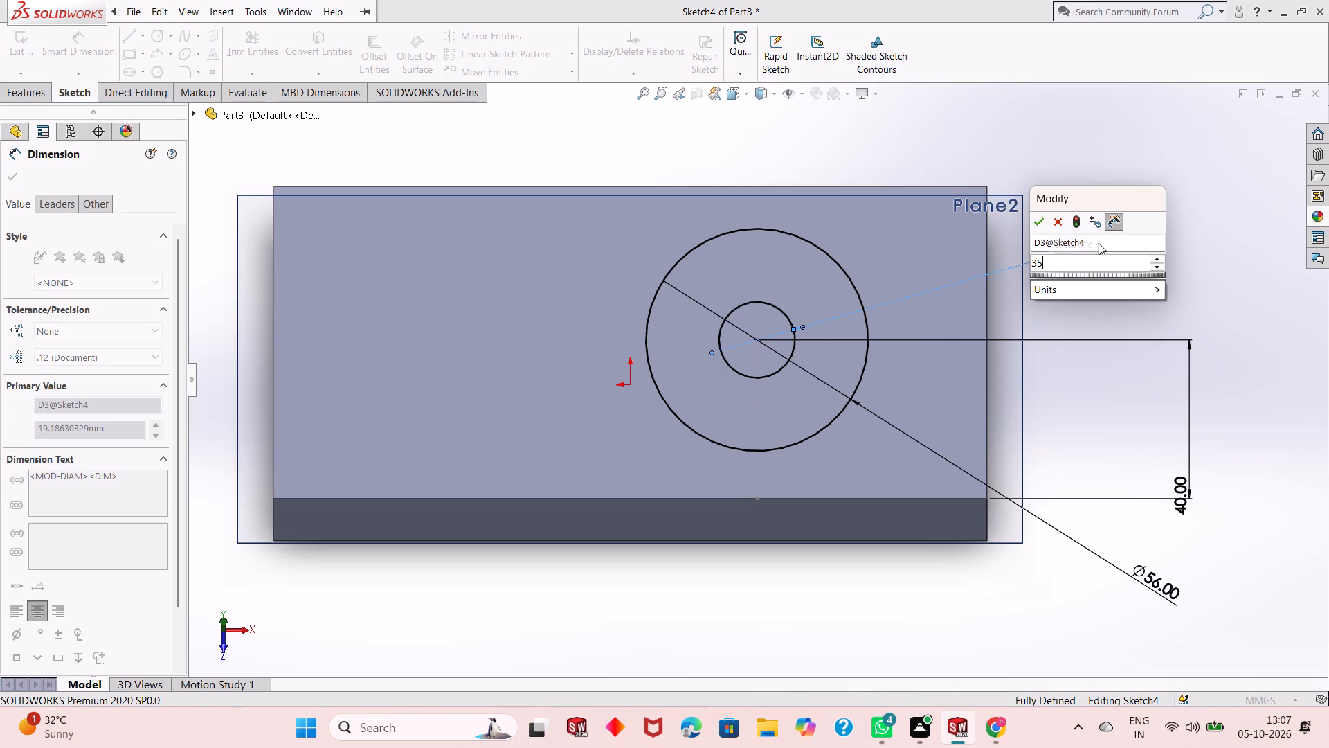
{"action": "key", "text": "Return"}
{"action": "right_click", "coordinate": [1083, 273]}
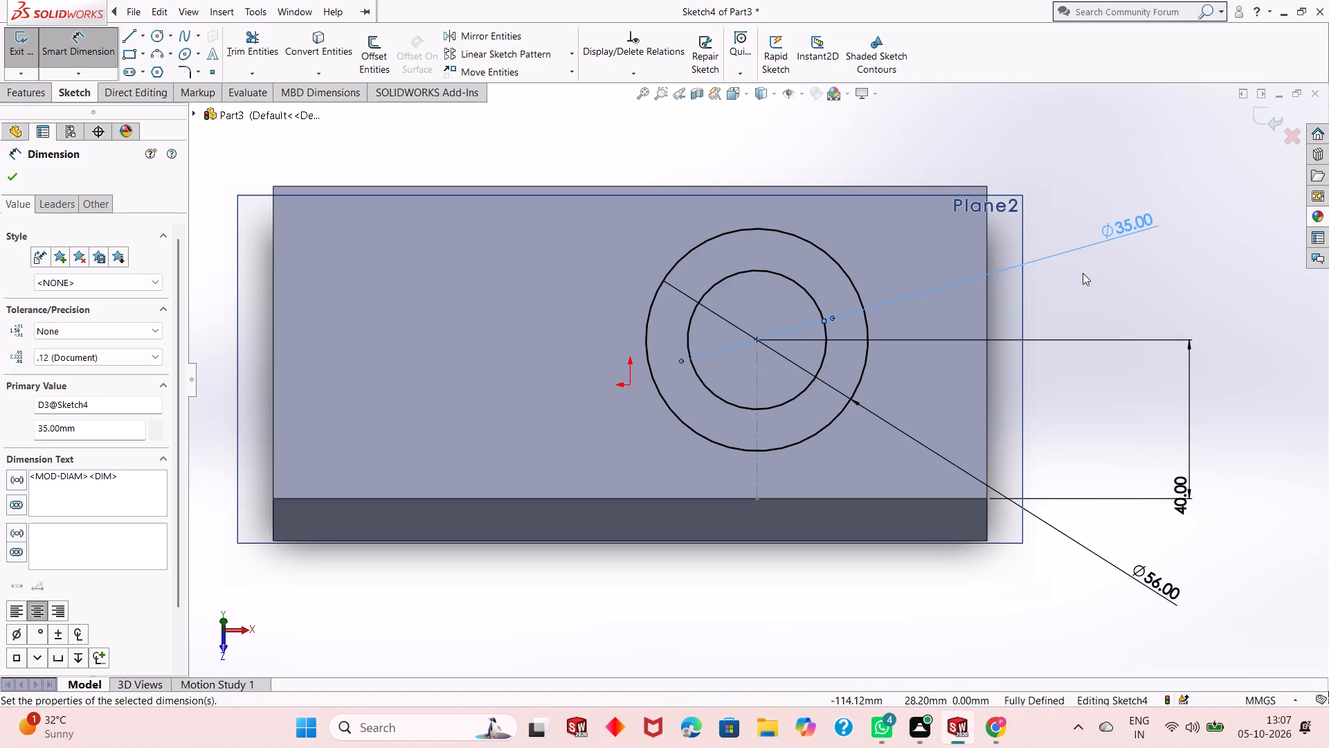
{"action": "left_click", "coordinate": [1131, 317]}
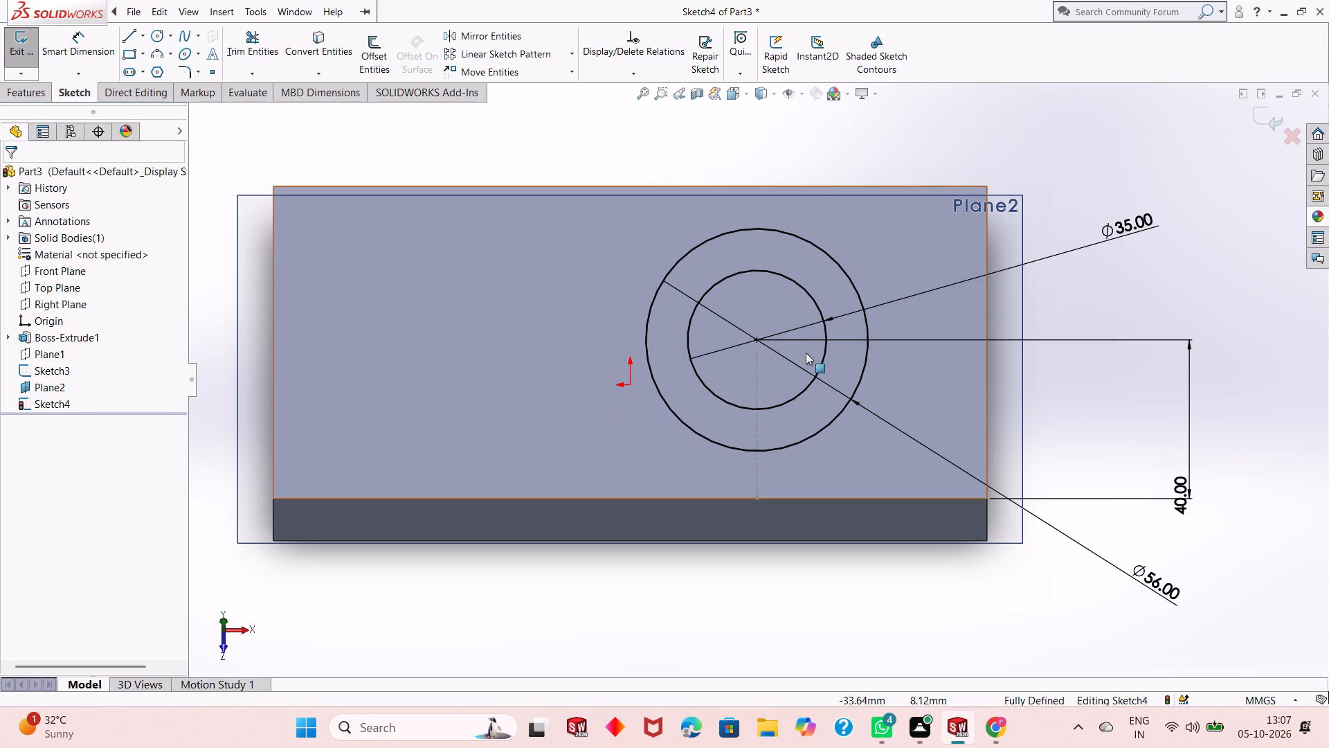
Draw a vertical line from the 56 mm circle's origin-side quadrant to the block's top long edge, continuing 56 mm along that edge.
{"action": "scroll", "coordinate": [810, 362], "scroll_direction": "up", "scroll_amount": 1}
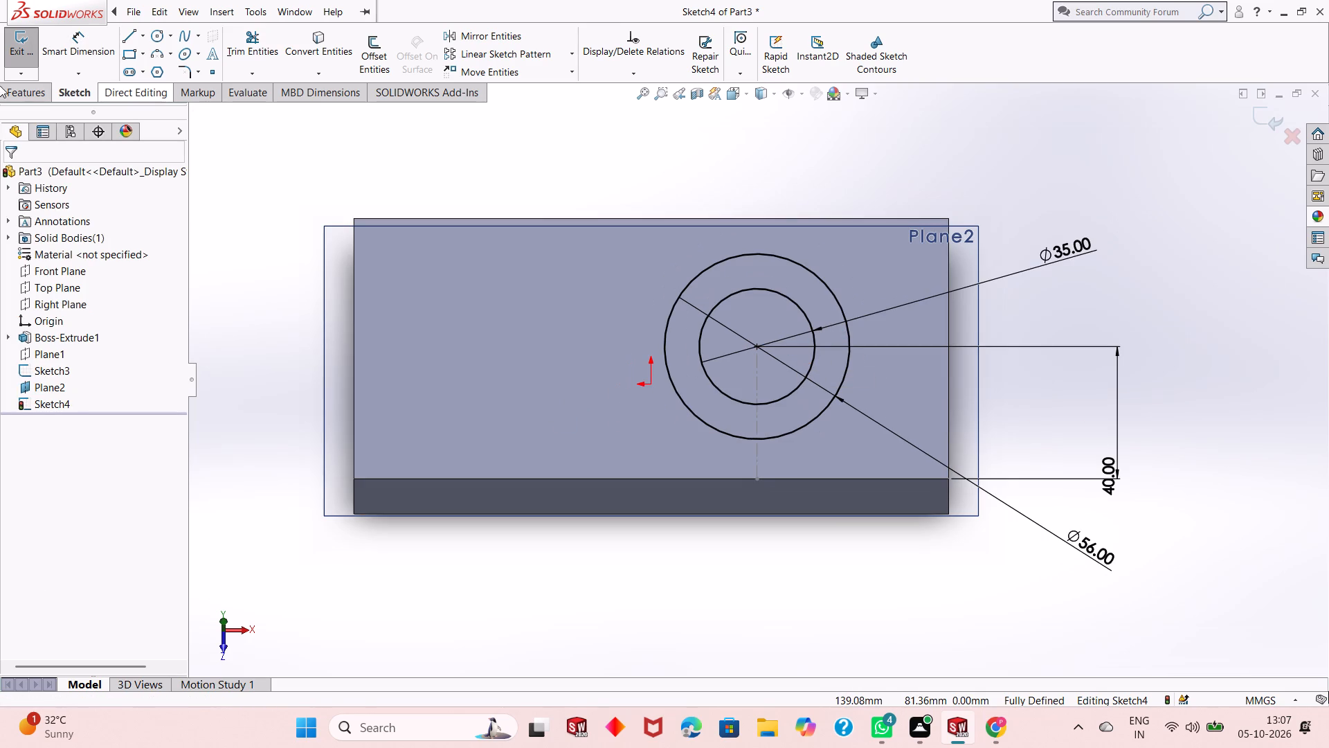
{"action": "left_click", "coordinate": [30, 92]}
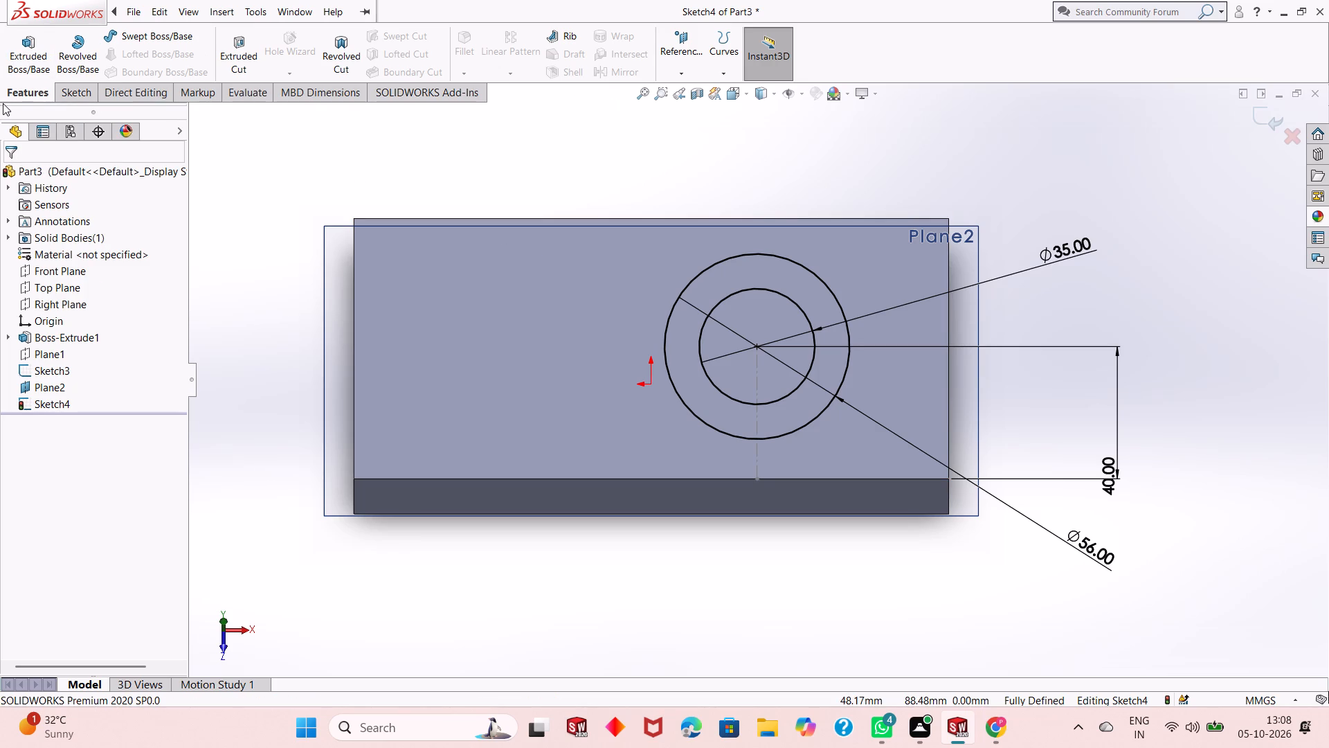
{"action": "left_click", "coordinate": [78, 92]}
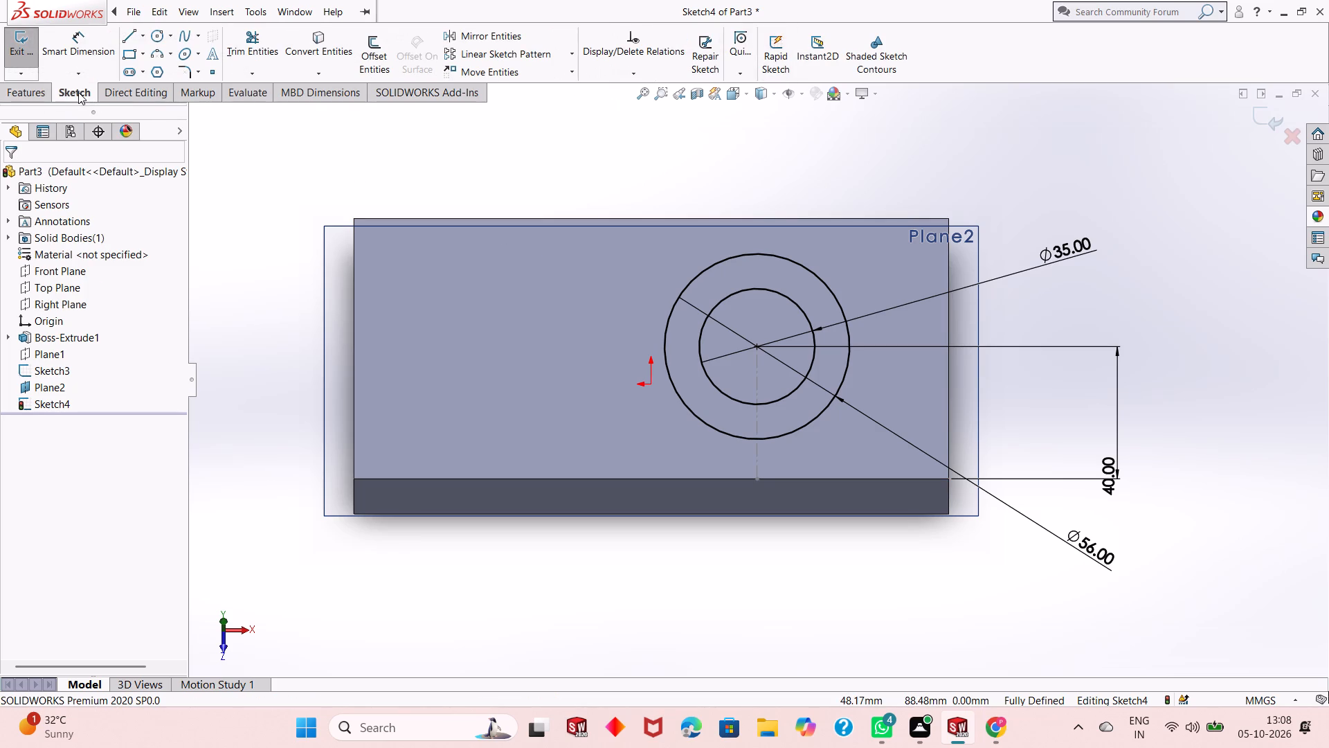
{"action": "left_click", "coordinate": [132, 33]}
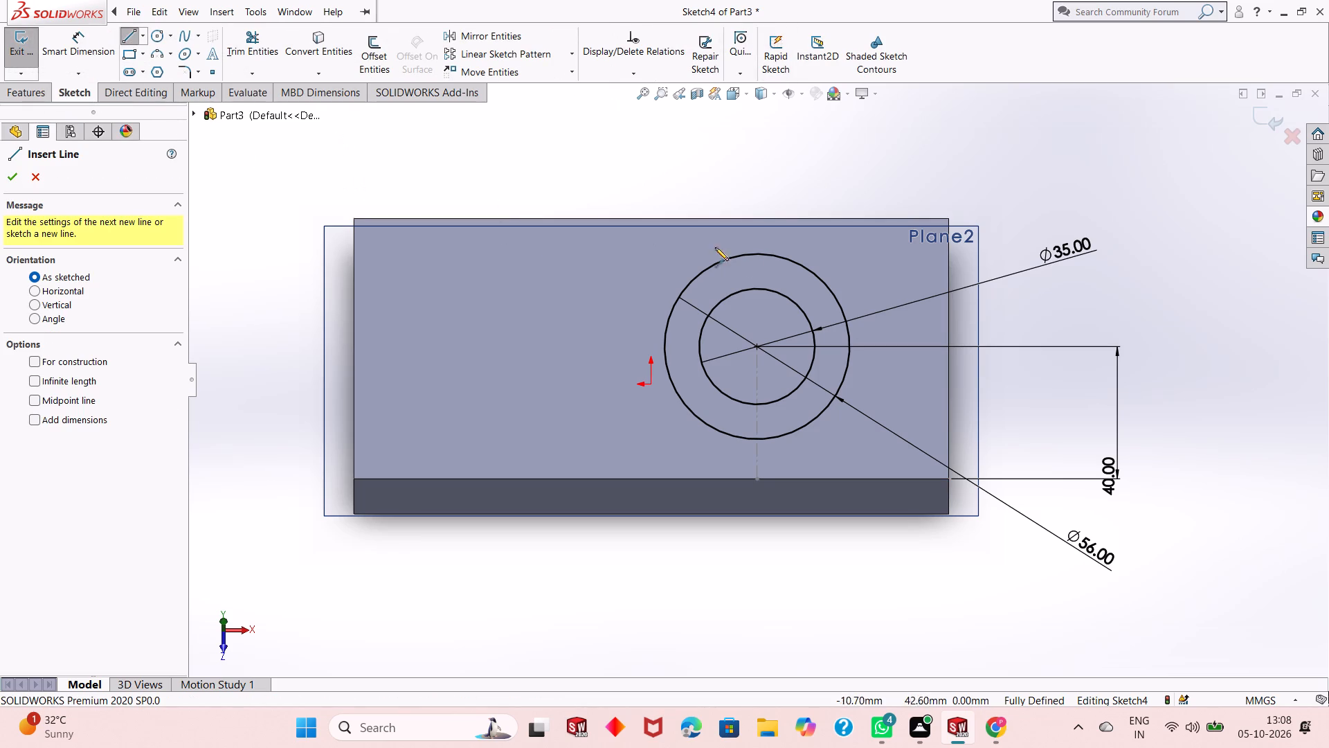
{"action": "left_click", "coordinate": [663, 343]}
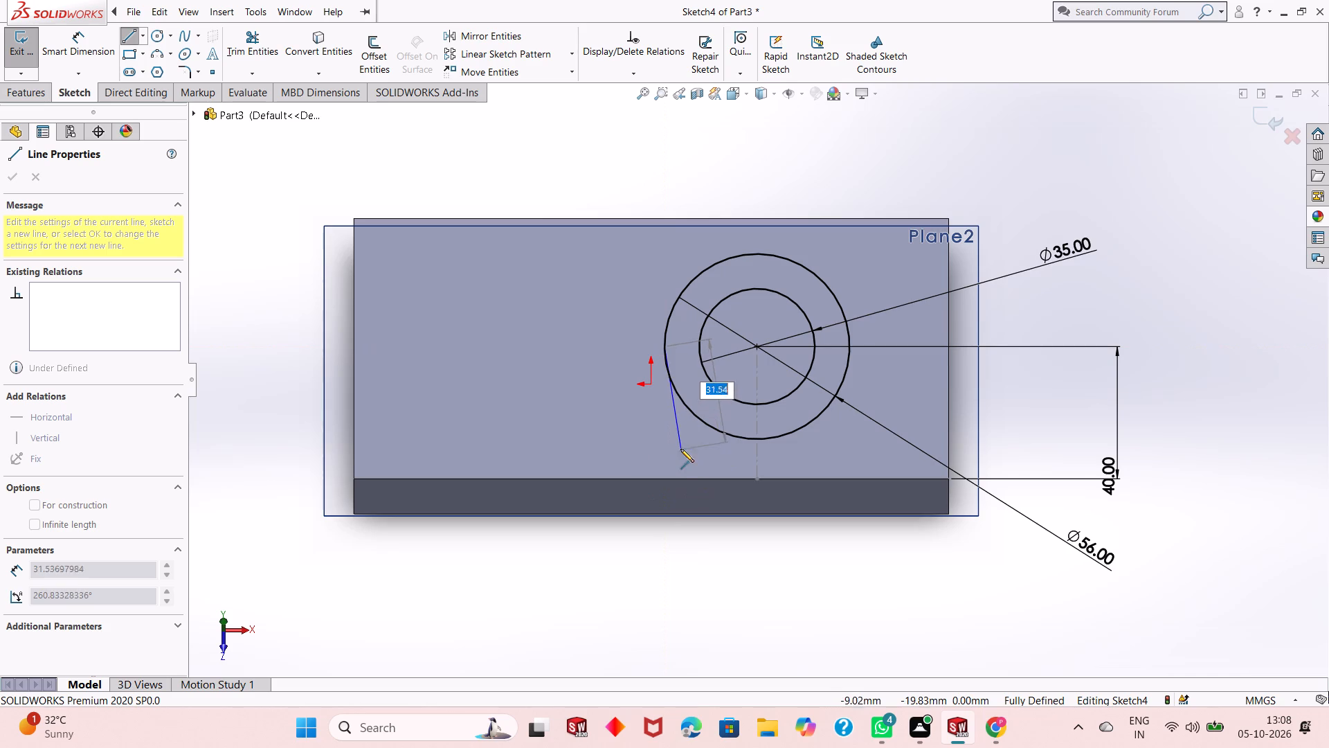
{"action": "left_click", "coordinate": [662, 483]}
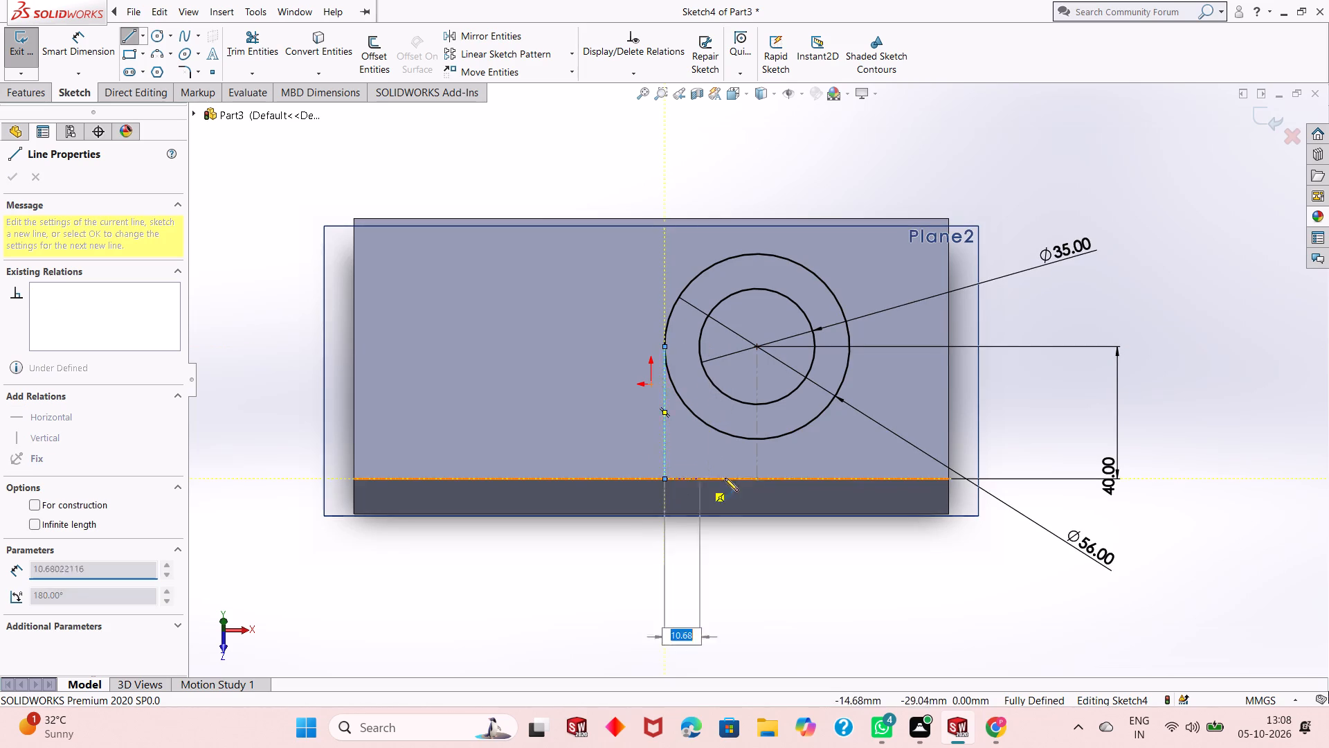
{"action": "left_click", "coordinate": [848, 483]}
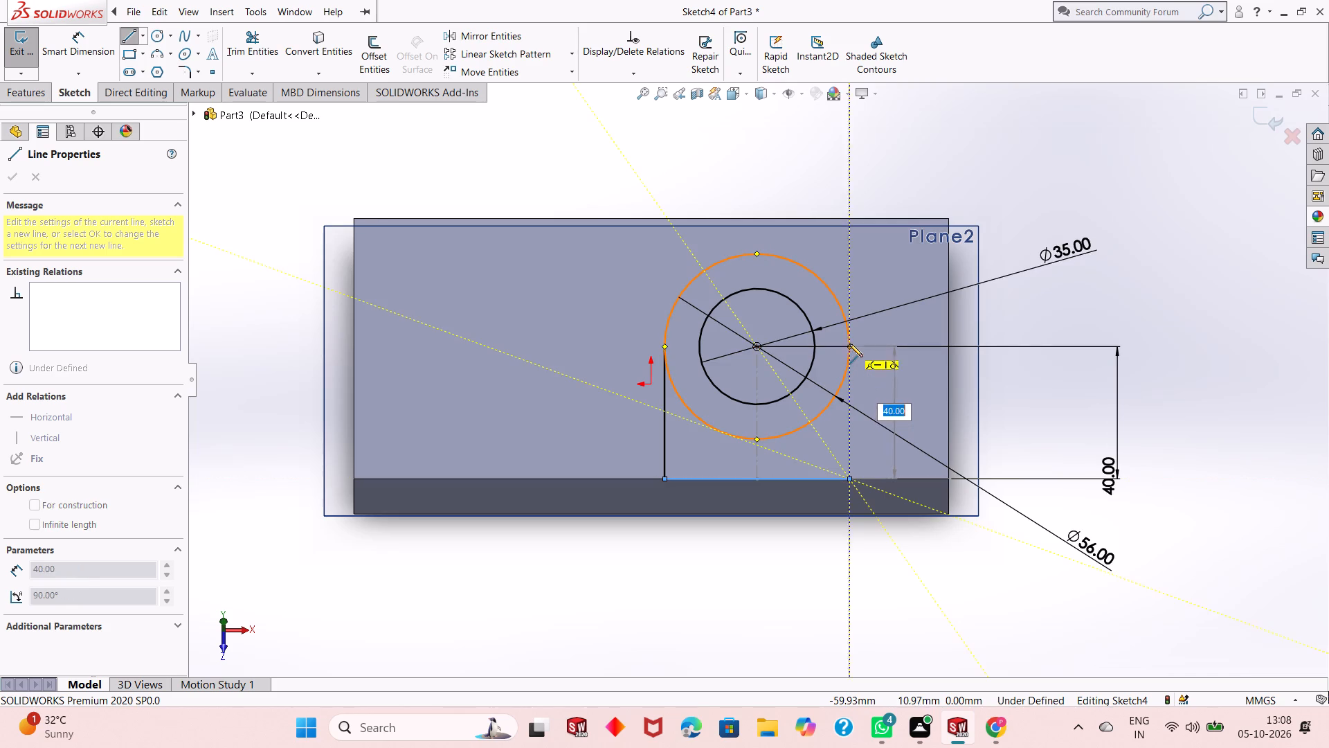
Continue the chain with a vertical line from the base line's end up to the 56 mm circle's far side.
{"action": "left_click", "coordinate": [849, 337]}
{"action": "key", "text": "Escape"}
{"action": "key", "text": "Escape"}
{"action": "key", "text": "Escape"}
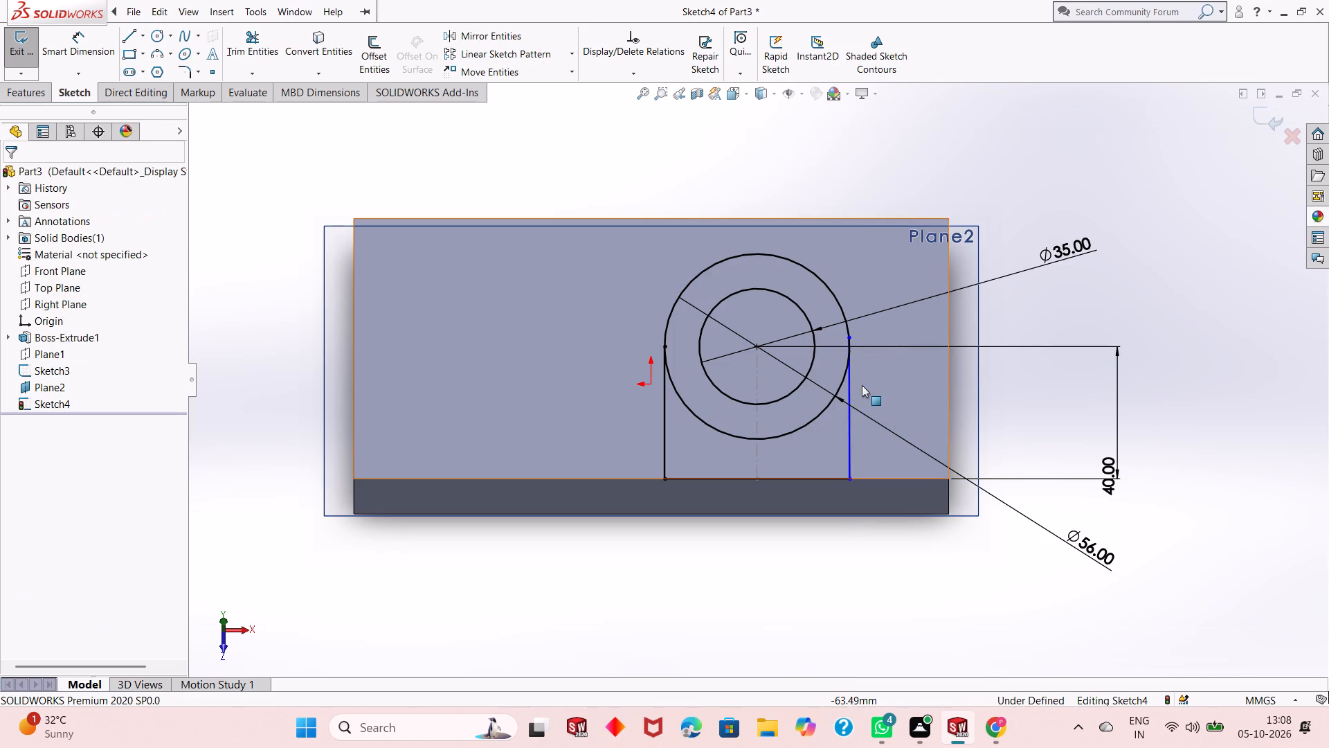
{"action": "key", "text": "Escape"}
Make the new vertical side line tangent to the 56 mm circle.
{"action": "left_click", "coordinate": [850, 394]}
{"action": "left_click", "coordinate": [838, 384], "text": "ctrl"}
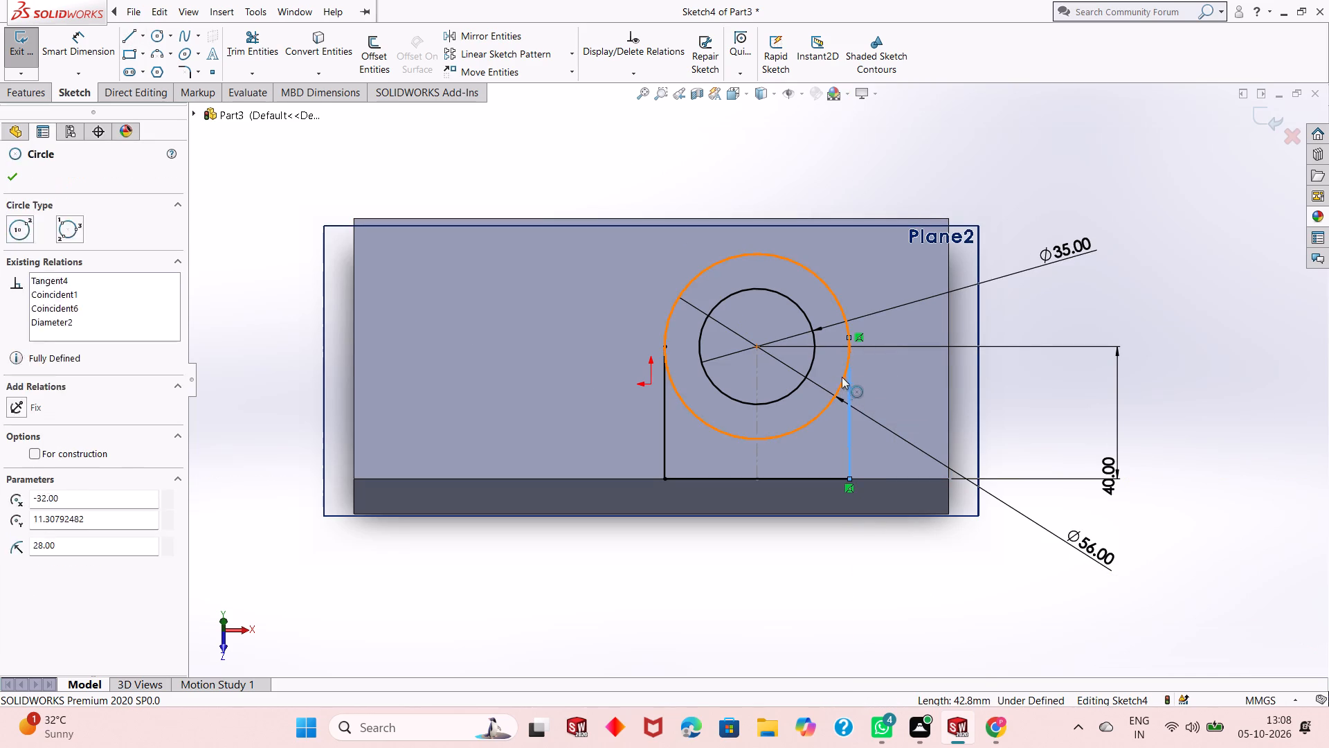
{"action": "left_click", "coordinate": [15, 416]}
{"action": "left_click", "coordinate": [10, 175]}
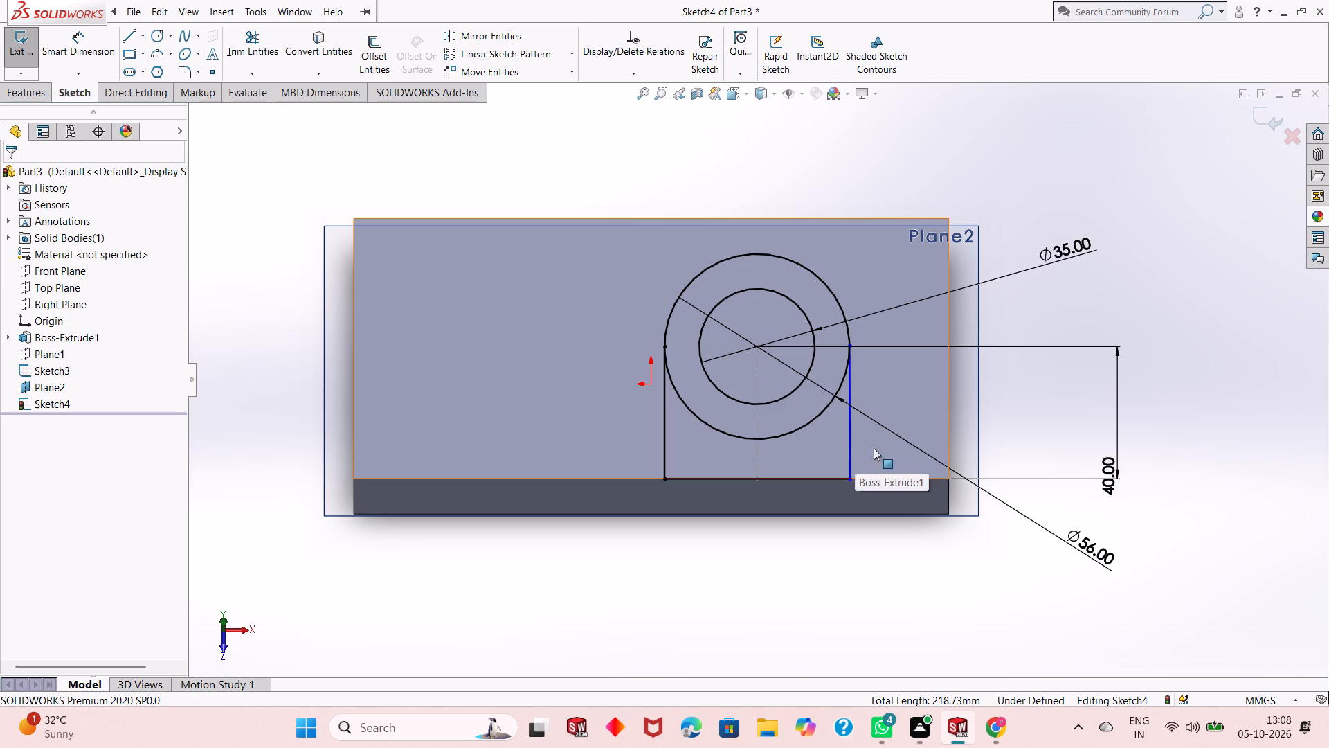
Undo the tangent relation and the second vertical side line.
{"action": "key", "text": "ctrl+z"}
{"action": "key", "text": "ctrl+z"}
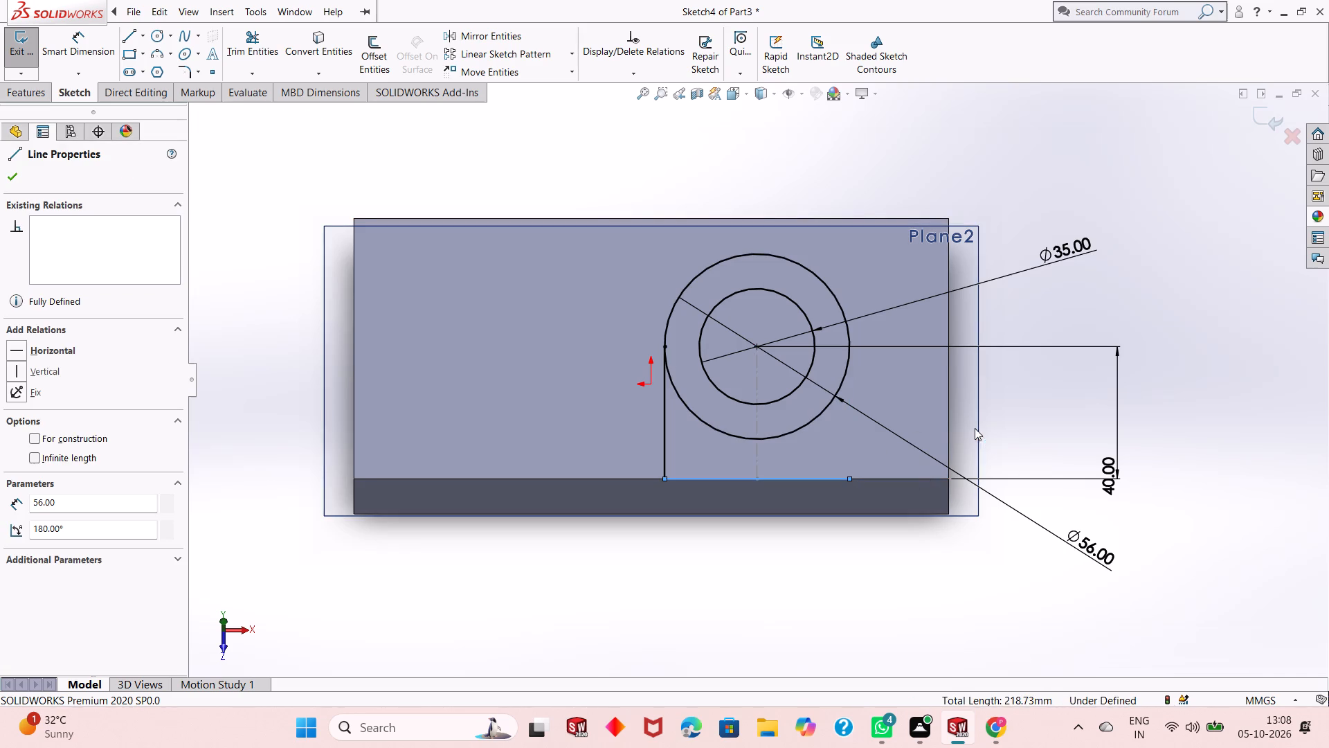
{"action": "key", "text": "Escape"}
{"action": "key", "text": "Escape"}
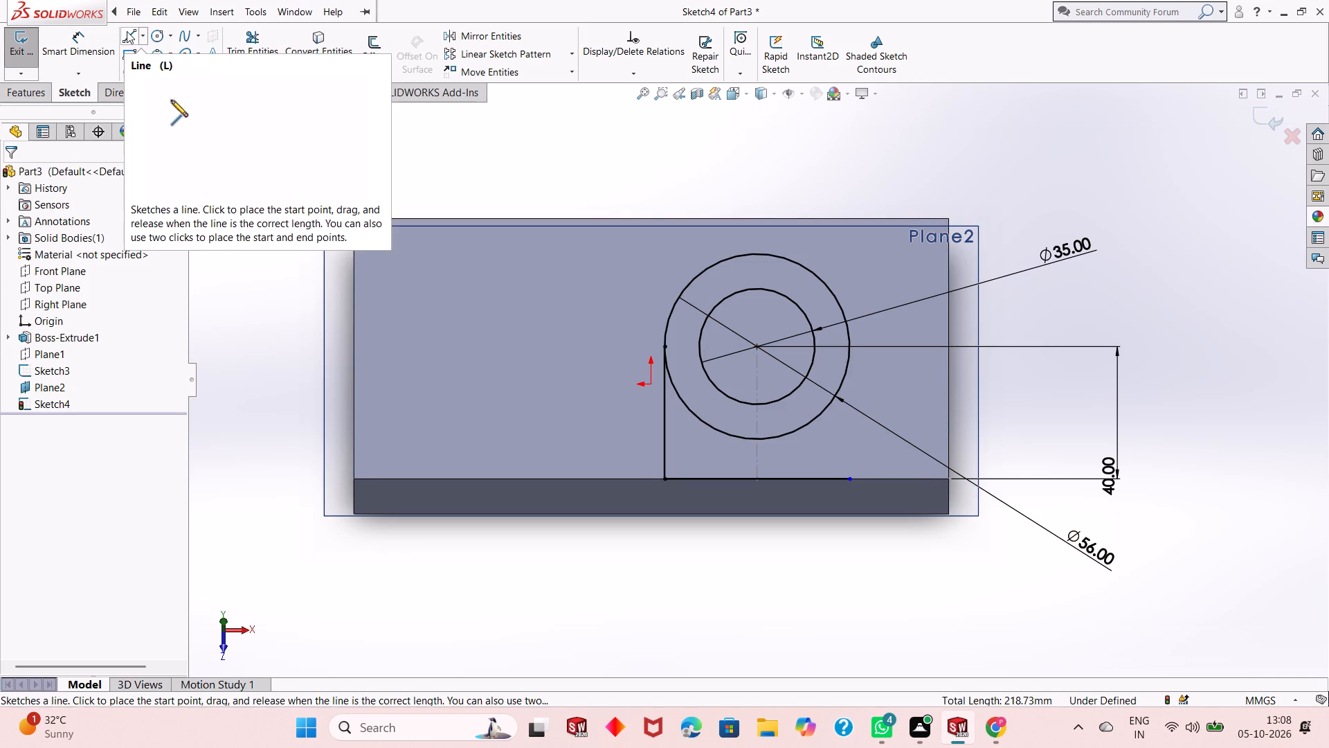
Draw a 40 mm vertical line from the base line's open end to the quadrant on the 56 mm circle's far side.
{"action": "left_click", "coordinate": [127, 31]}
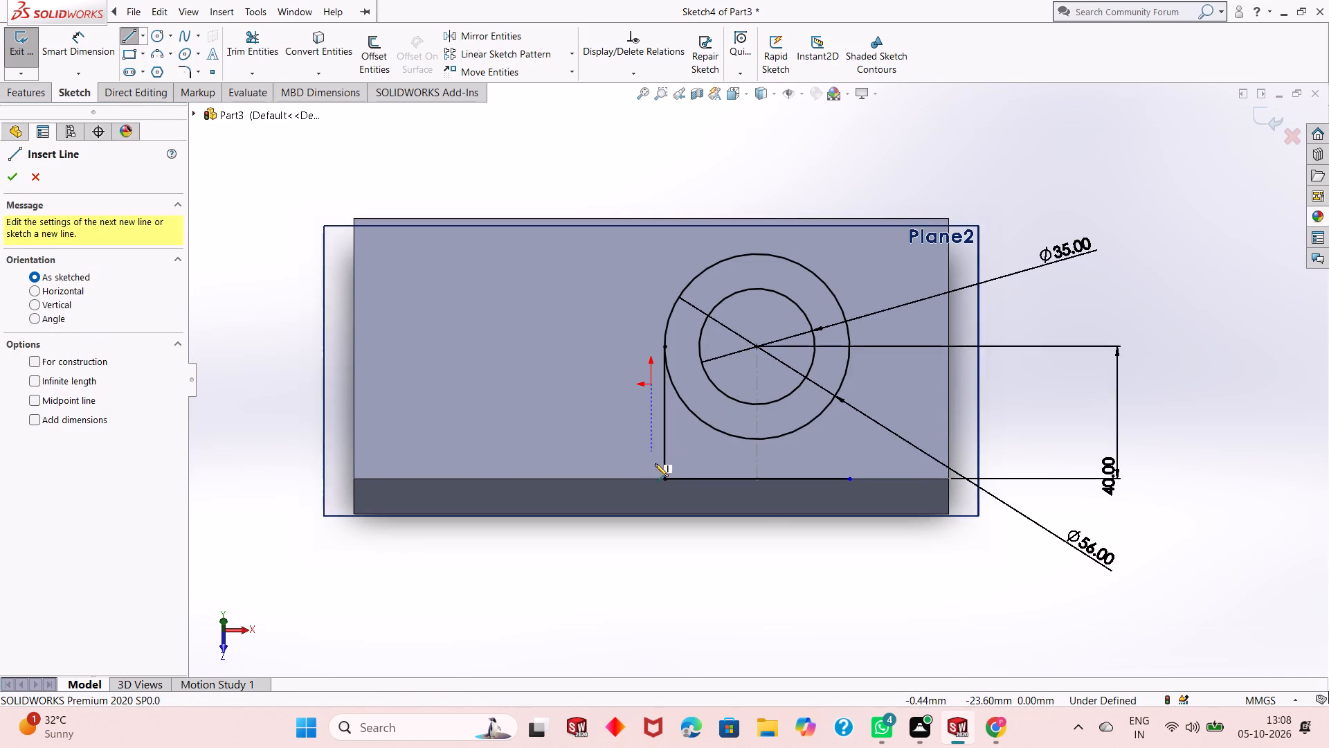
{"action": "left_click", "coordinate": [849, 479]}
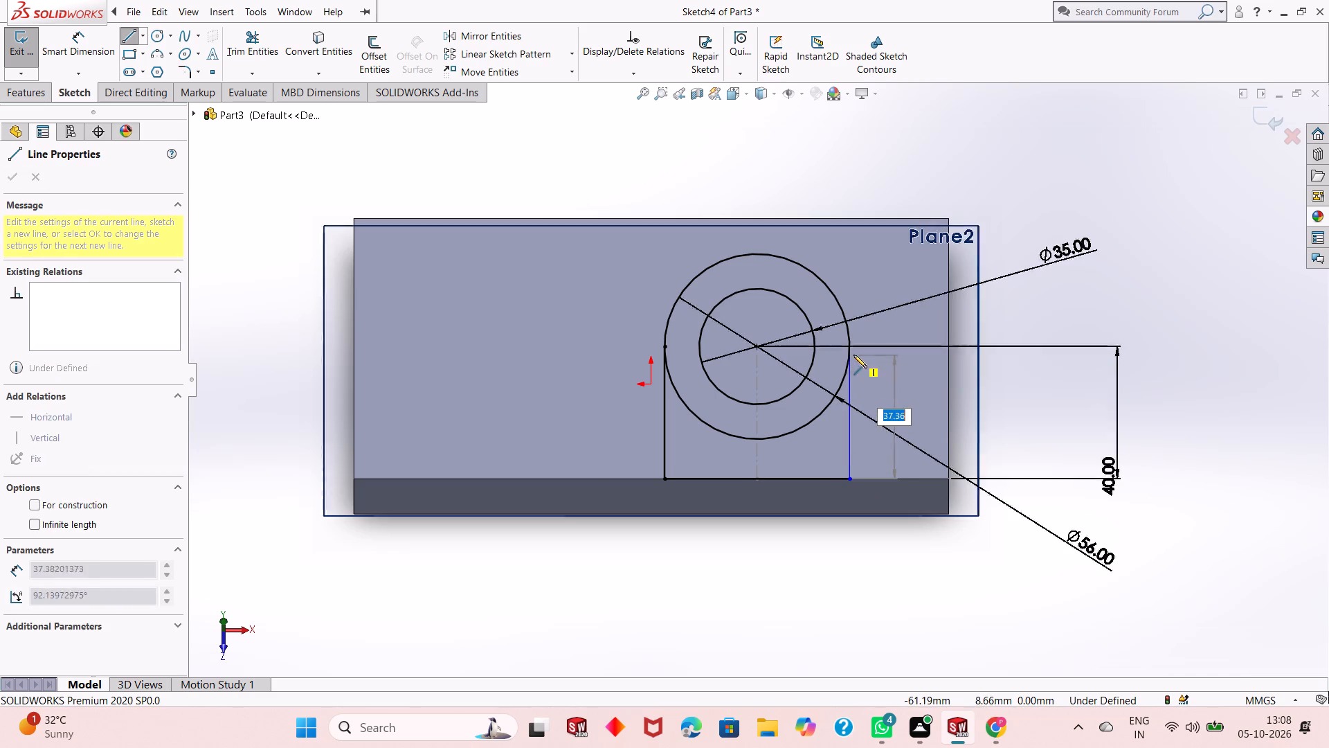
{"action": "left_click", "coordinate": [850, 346]}
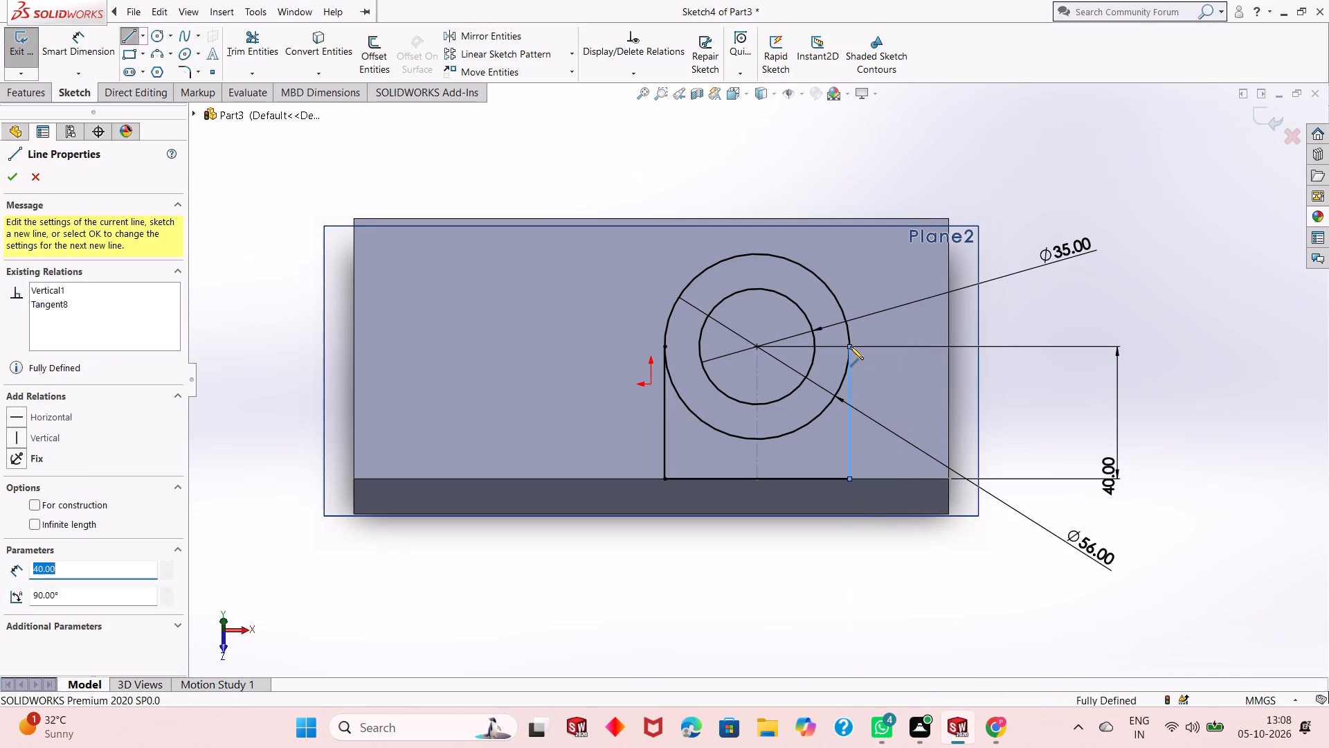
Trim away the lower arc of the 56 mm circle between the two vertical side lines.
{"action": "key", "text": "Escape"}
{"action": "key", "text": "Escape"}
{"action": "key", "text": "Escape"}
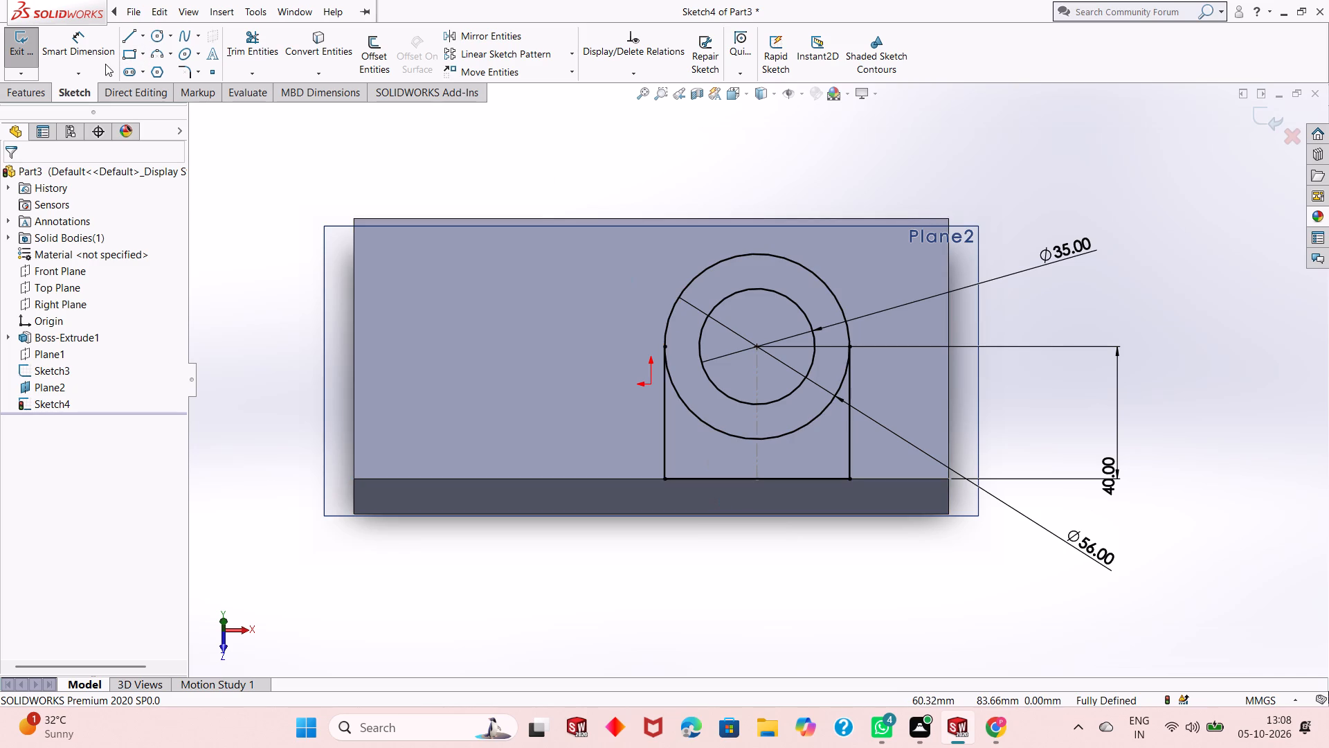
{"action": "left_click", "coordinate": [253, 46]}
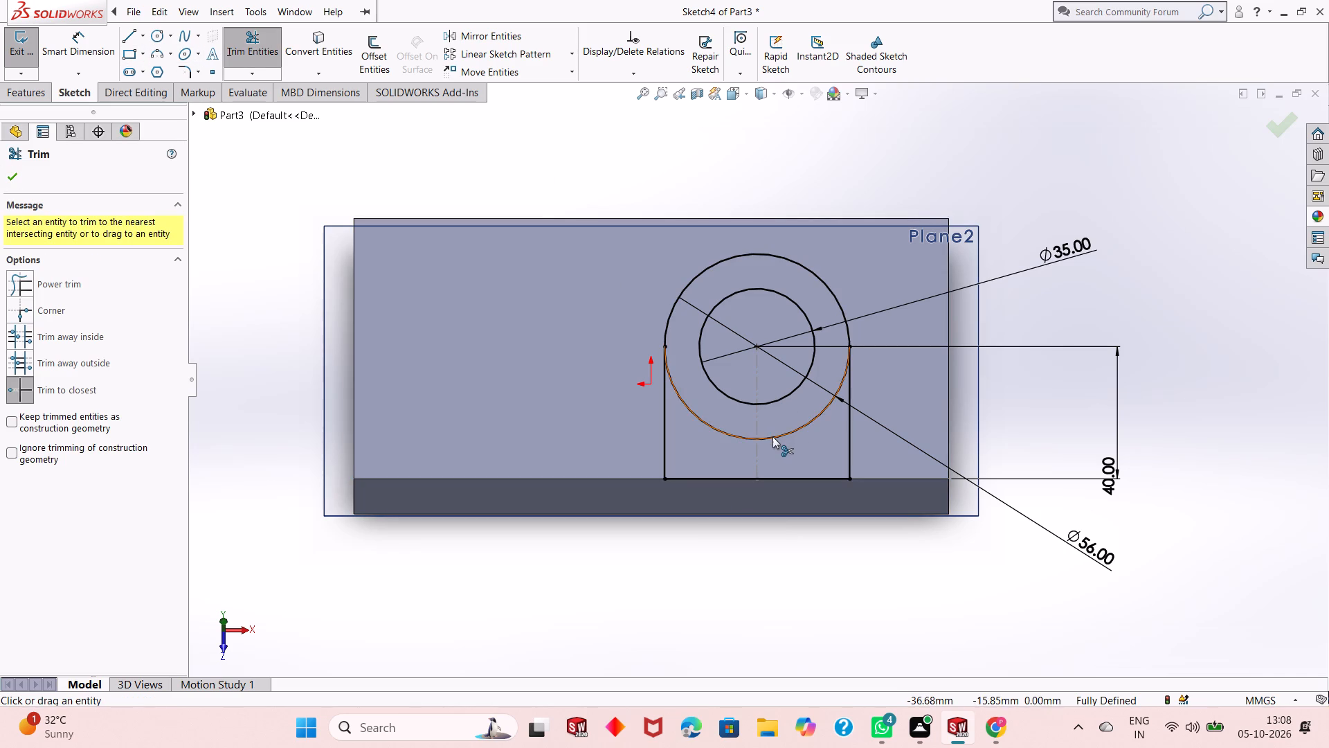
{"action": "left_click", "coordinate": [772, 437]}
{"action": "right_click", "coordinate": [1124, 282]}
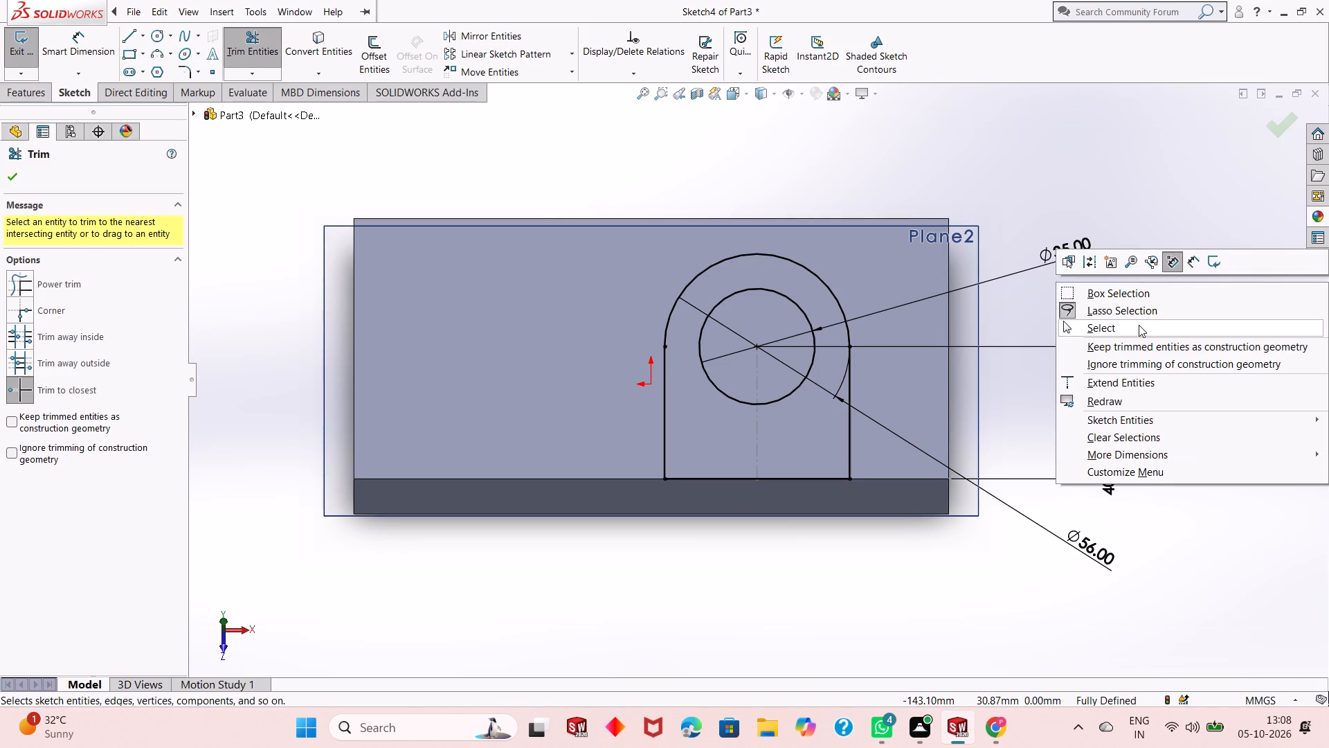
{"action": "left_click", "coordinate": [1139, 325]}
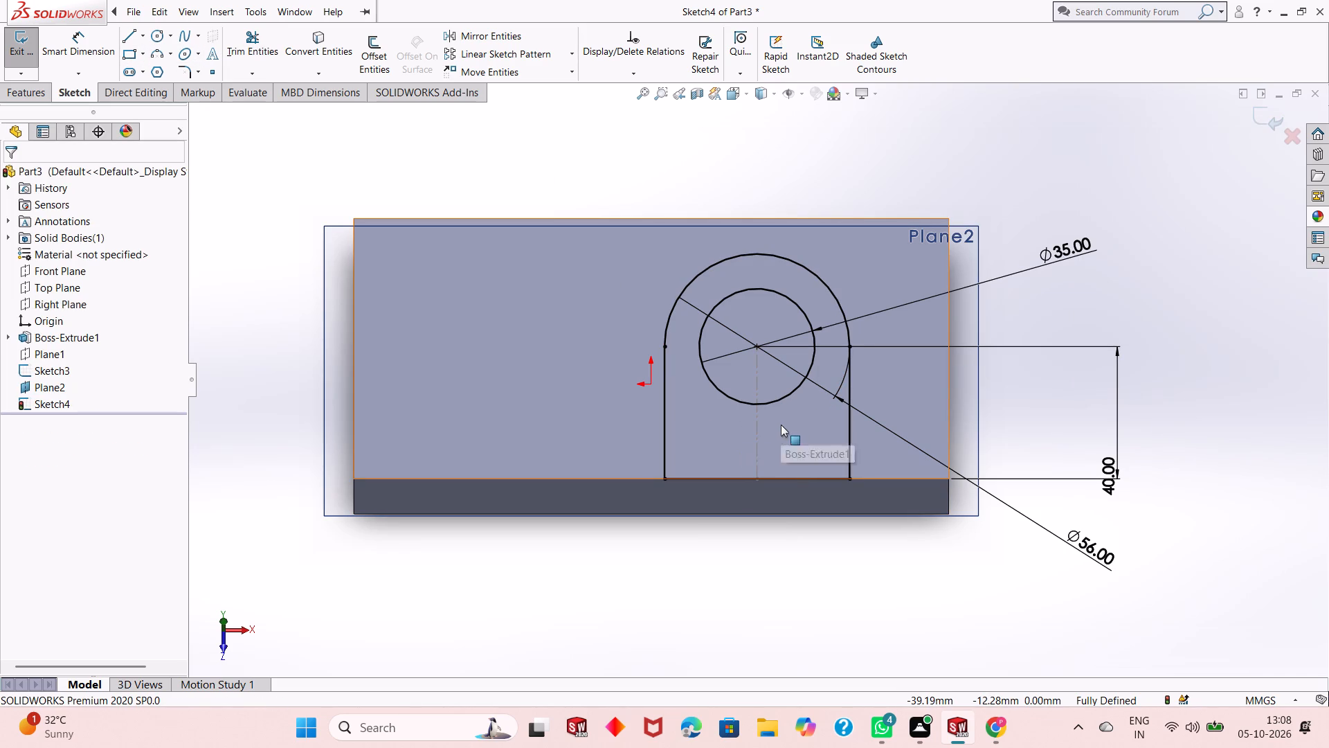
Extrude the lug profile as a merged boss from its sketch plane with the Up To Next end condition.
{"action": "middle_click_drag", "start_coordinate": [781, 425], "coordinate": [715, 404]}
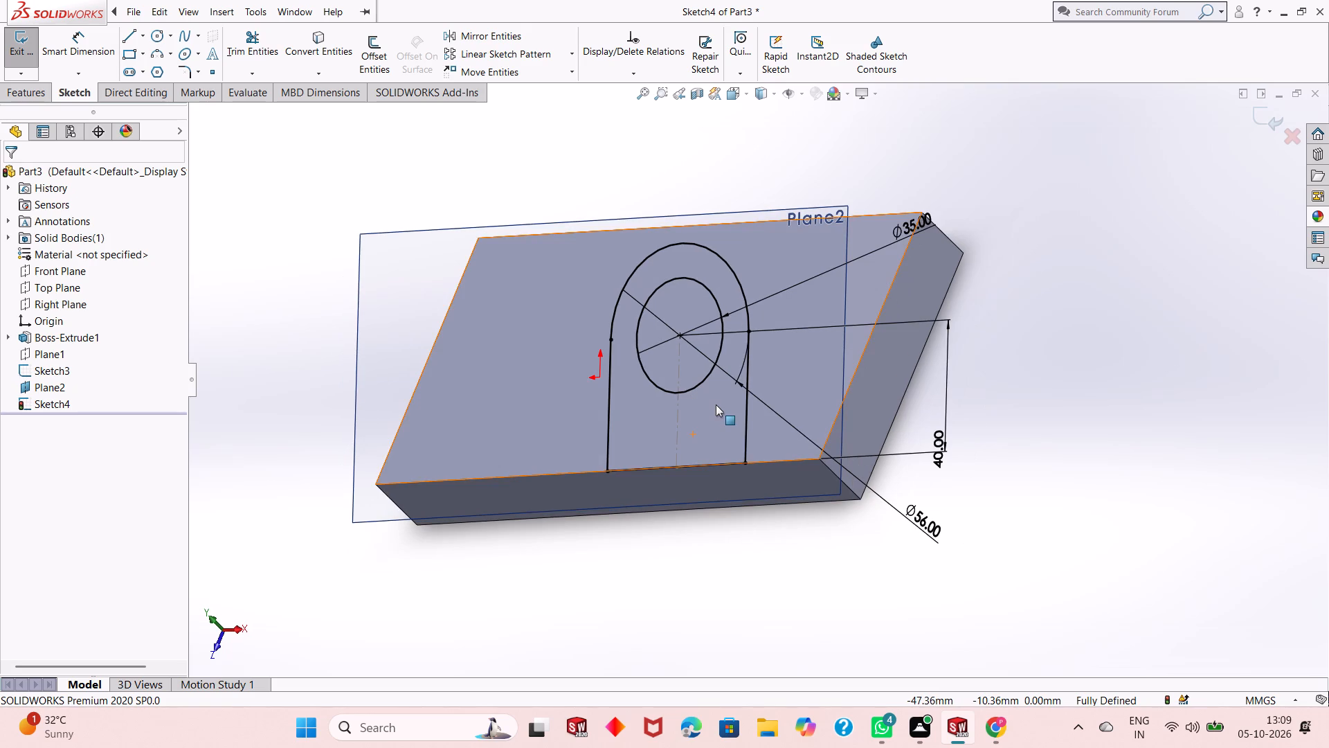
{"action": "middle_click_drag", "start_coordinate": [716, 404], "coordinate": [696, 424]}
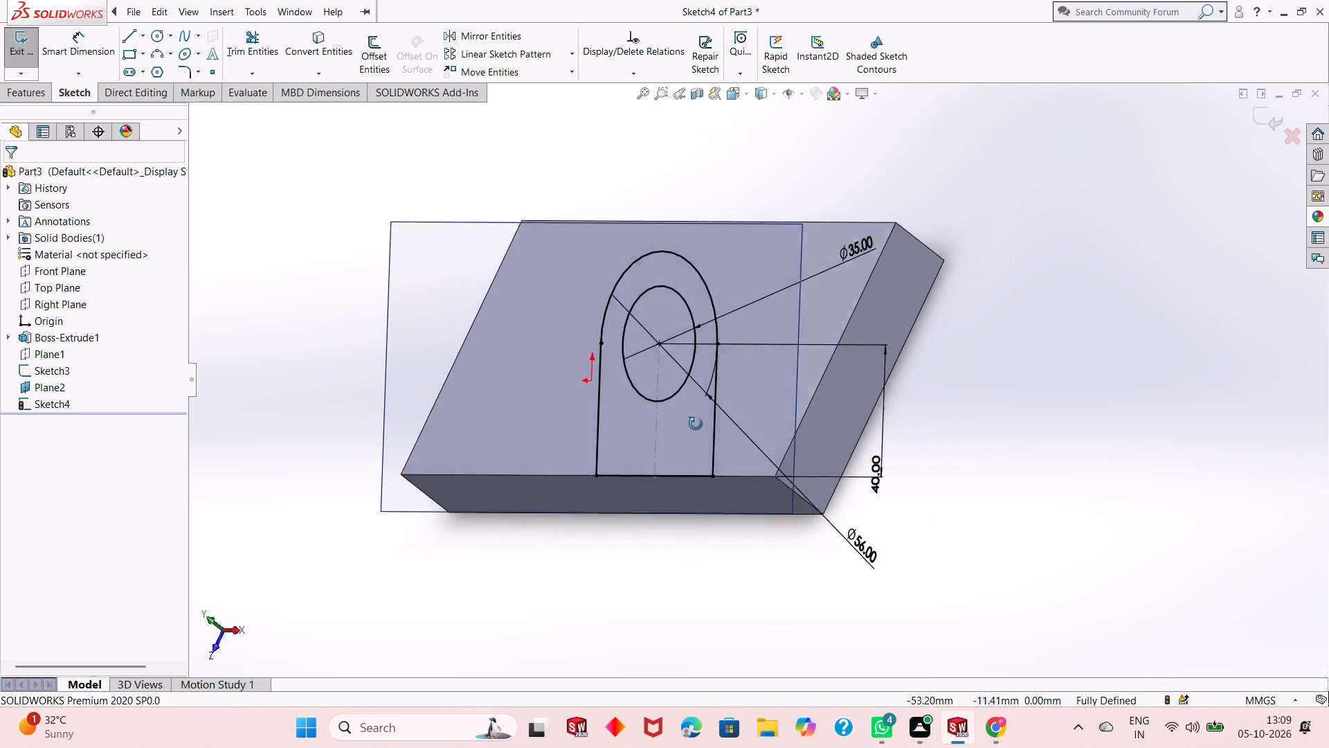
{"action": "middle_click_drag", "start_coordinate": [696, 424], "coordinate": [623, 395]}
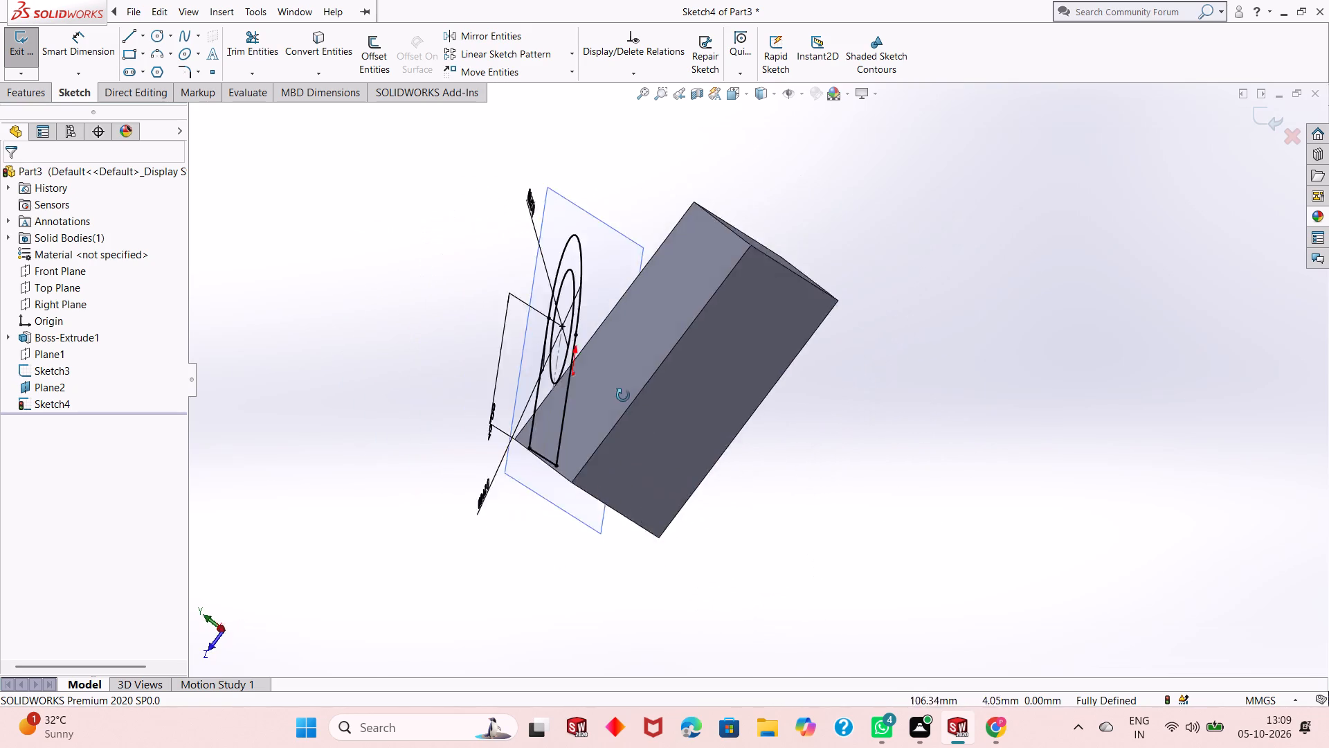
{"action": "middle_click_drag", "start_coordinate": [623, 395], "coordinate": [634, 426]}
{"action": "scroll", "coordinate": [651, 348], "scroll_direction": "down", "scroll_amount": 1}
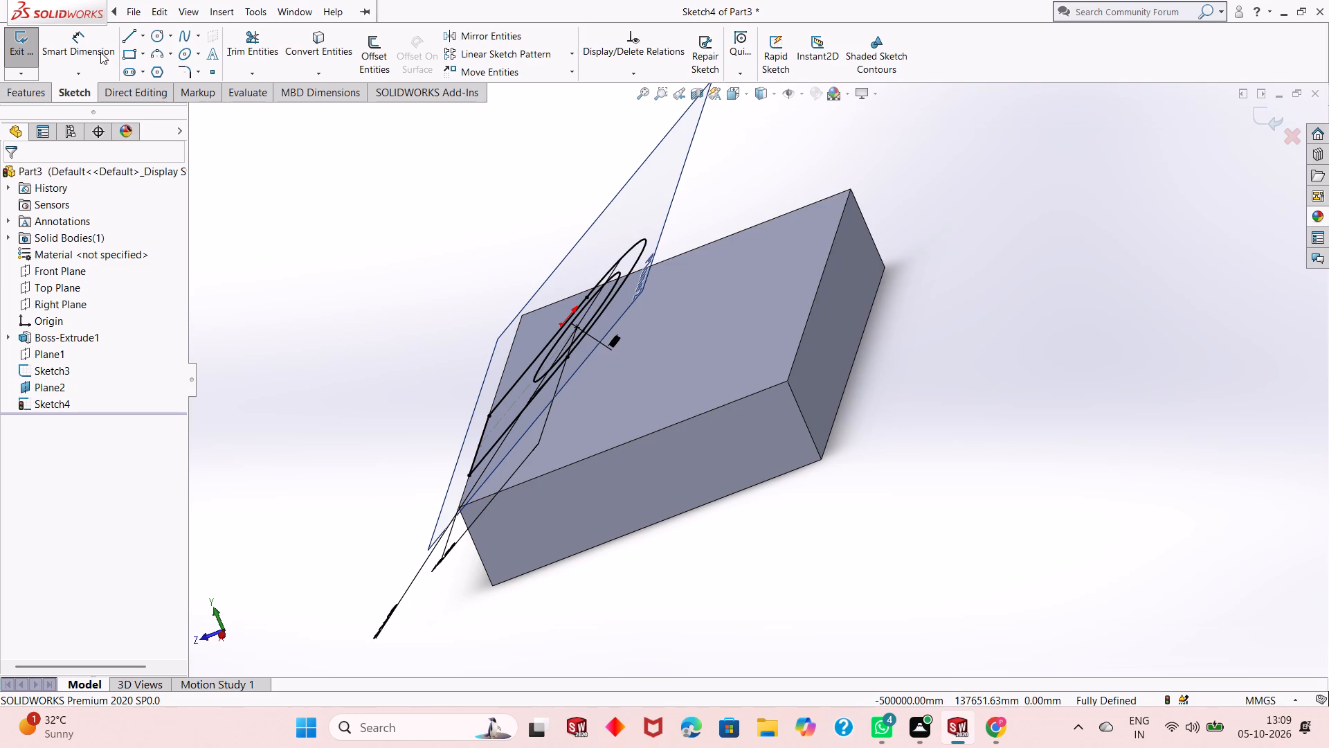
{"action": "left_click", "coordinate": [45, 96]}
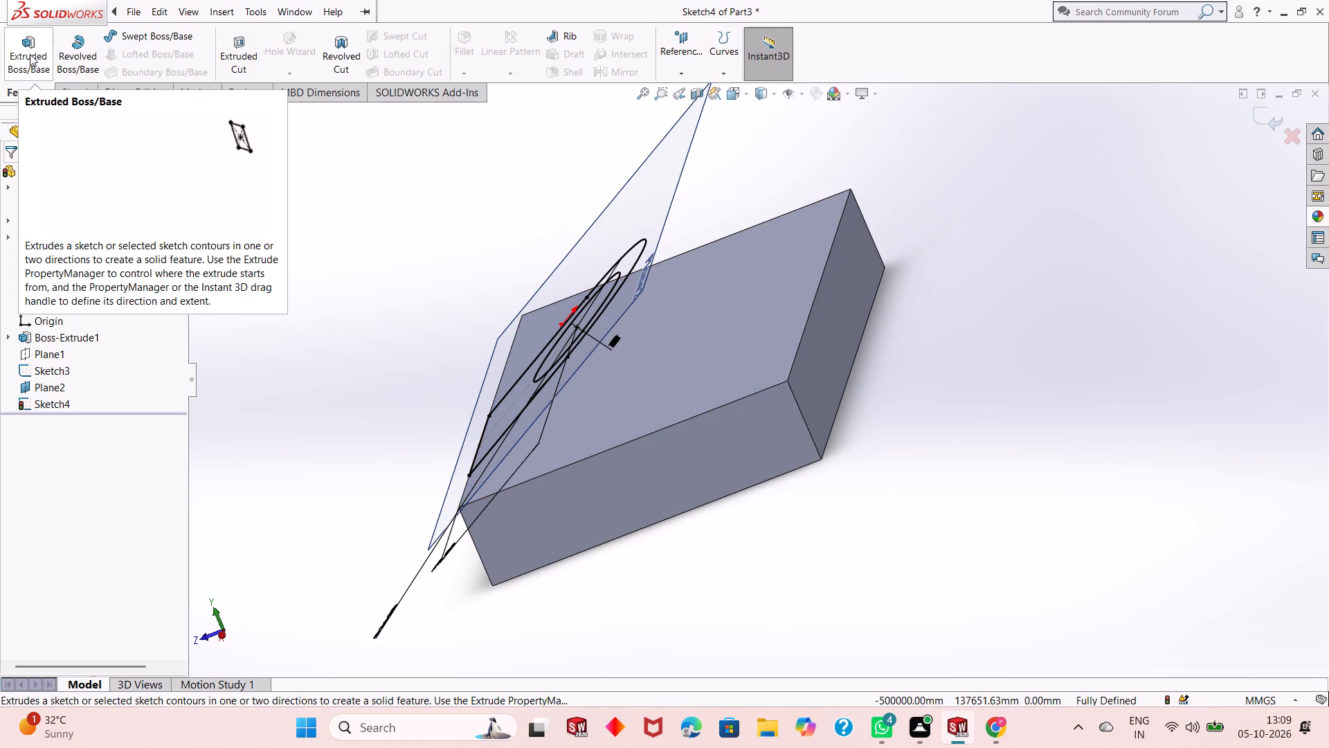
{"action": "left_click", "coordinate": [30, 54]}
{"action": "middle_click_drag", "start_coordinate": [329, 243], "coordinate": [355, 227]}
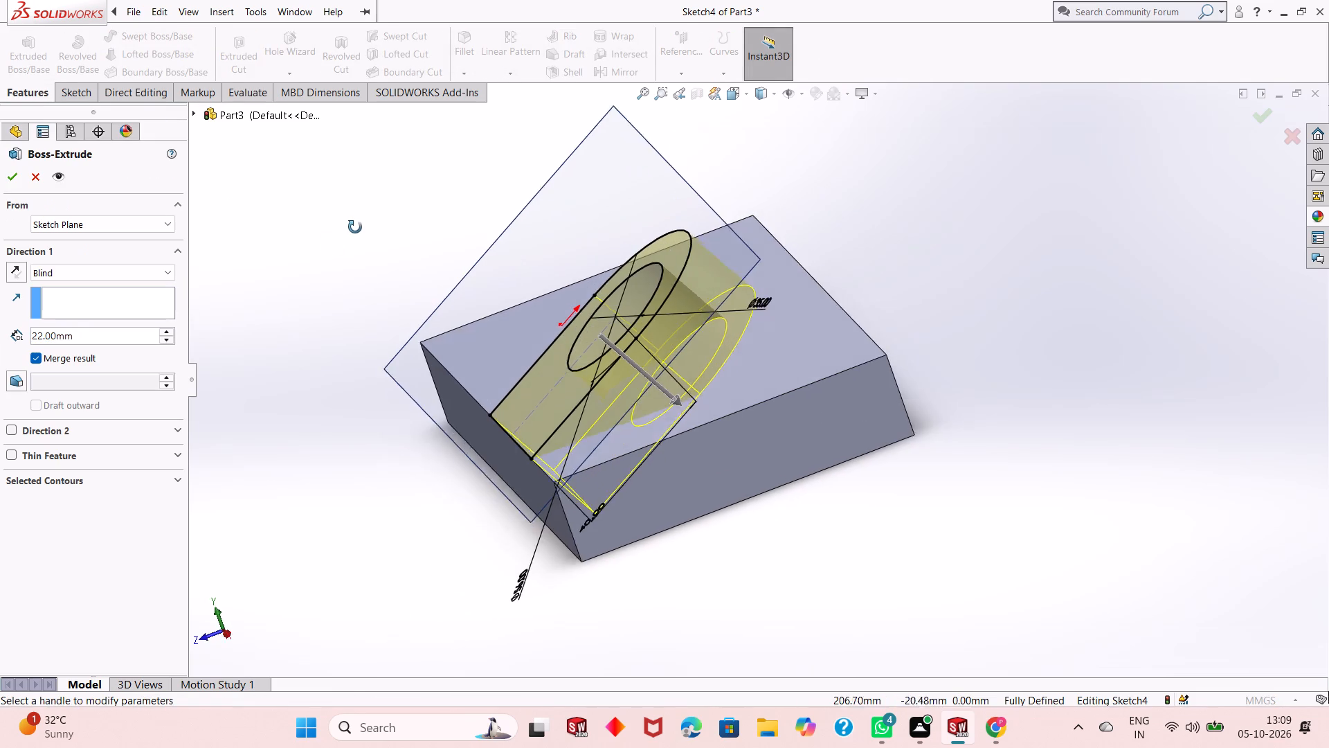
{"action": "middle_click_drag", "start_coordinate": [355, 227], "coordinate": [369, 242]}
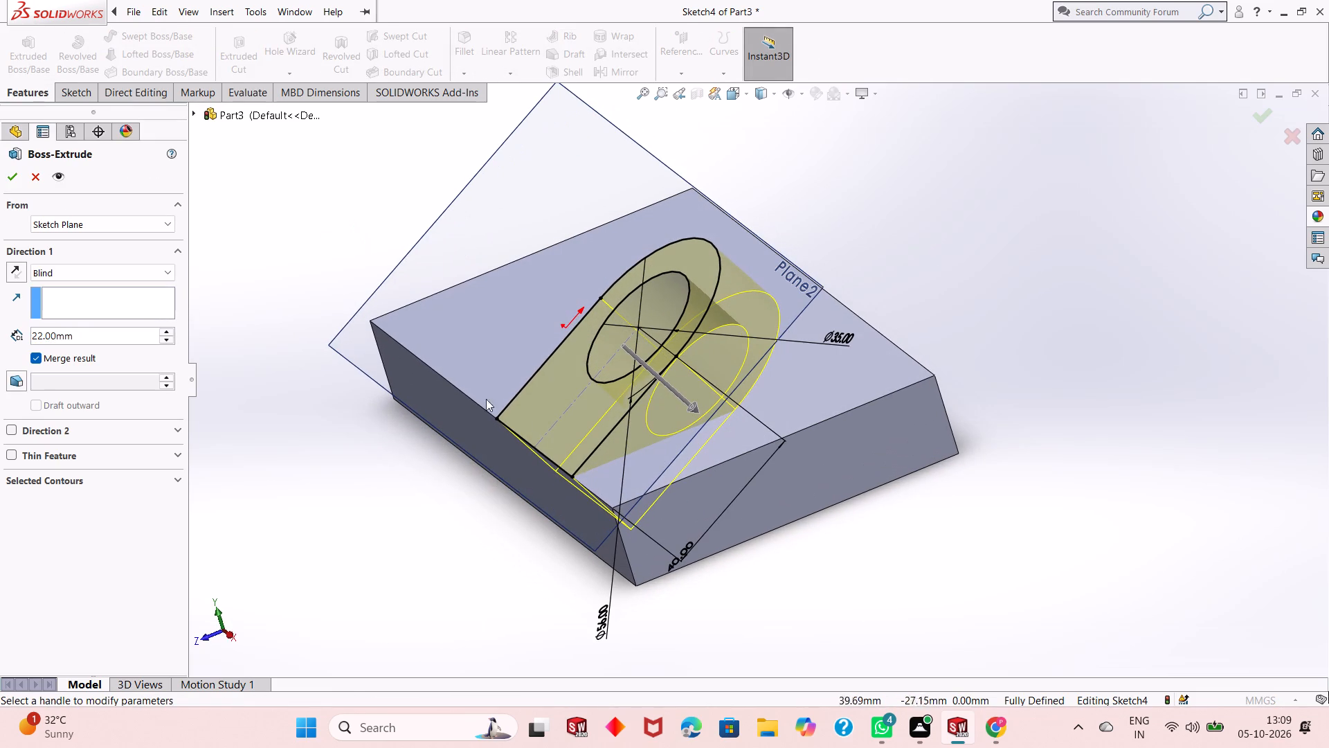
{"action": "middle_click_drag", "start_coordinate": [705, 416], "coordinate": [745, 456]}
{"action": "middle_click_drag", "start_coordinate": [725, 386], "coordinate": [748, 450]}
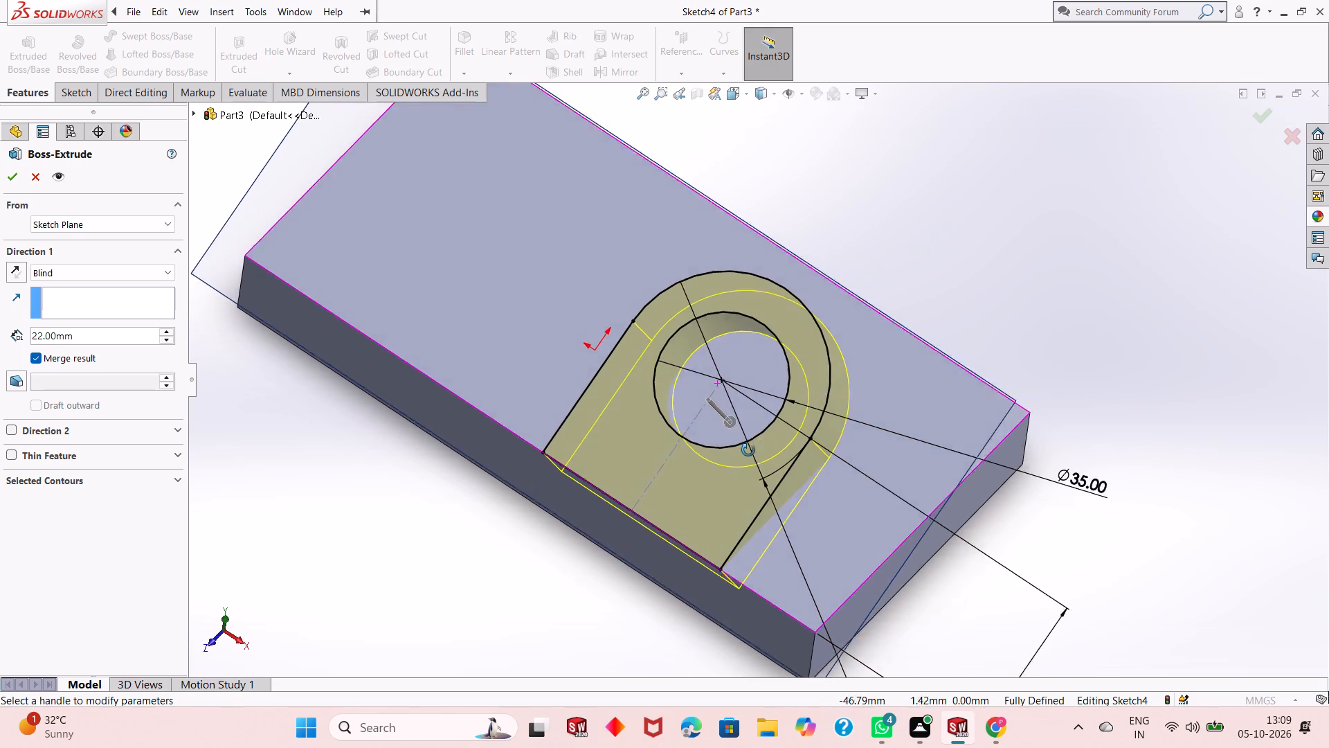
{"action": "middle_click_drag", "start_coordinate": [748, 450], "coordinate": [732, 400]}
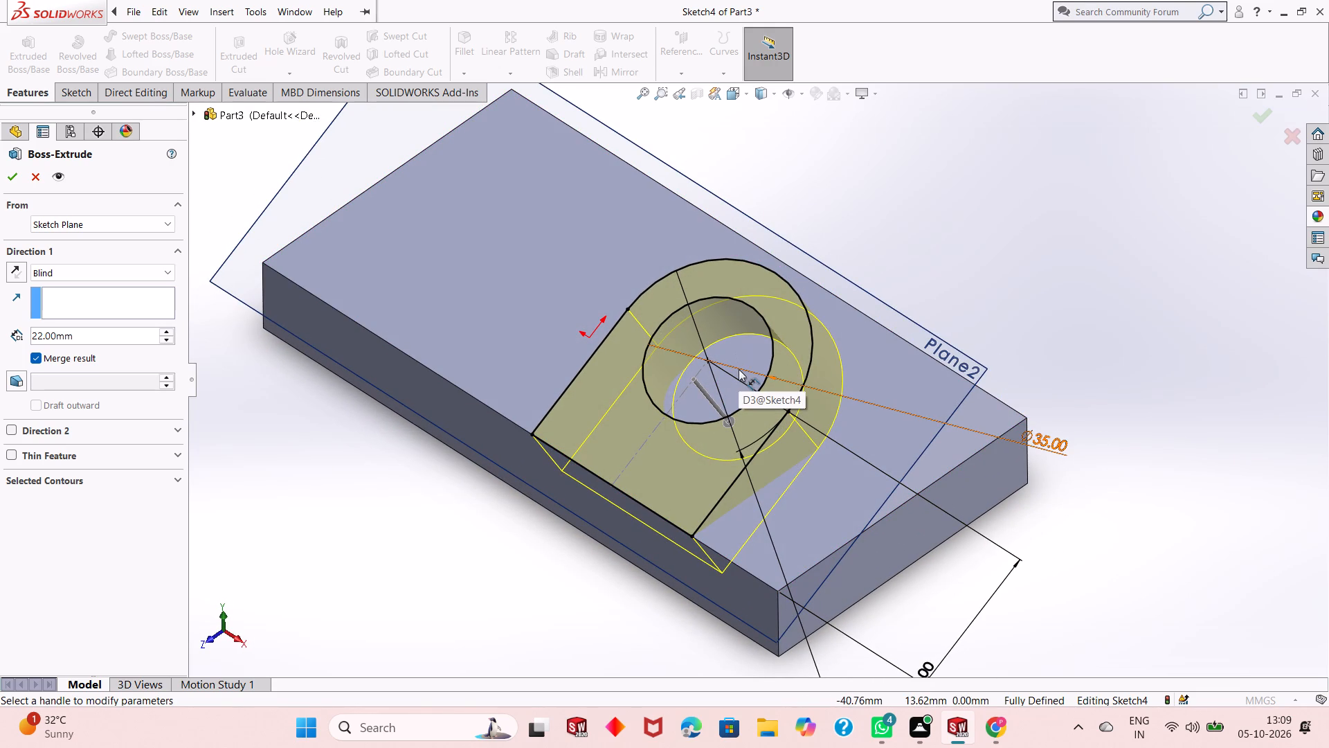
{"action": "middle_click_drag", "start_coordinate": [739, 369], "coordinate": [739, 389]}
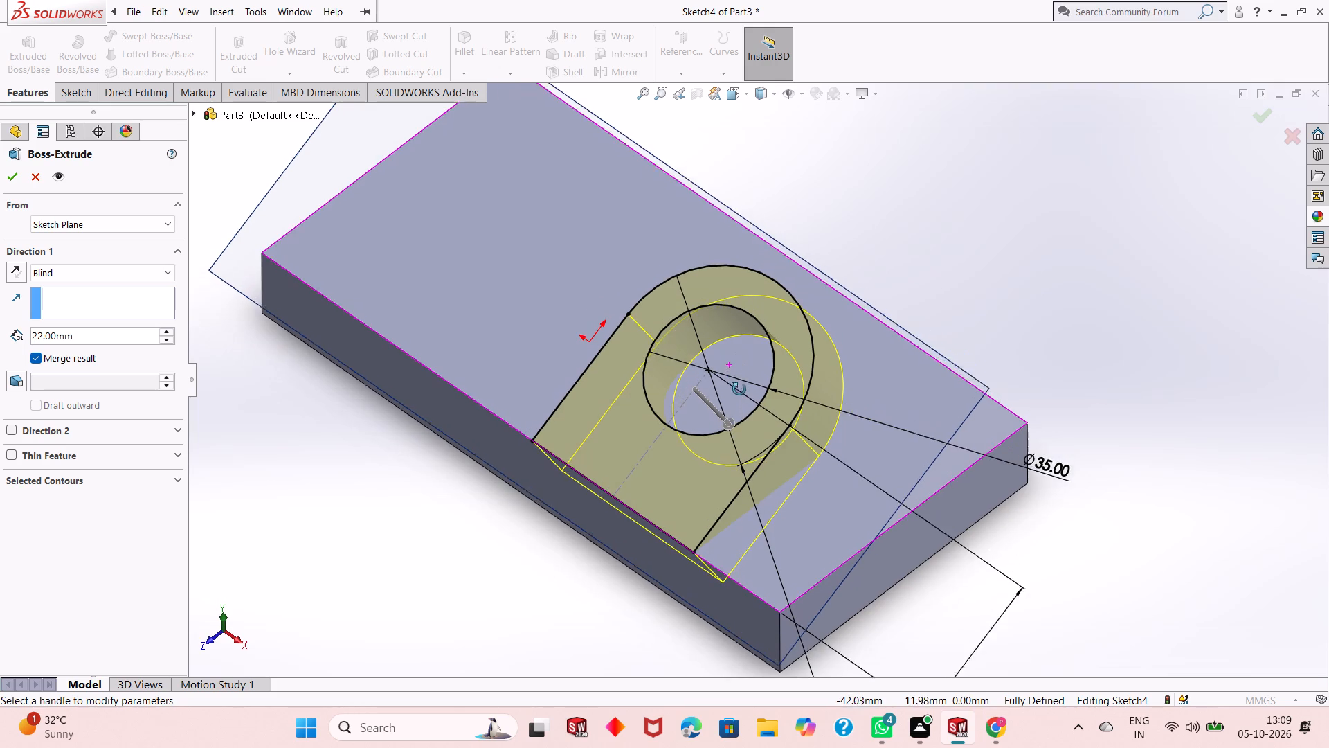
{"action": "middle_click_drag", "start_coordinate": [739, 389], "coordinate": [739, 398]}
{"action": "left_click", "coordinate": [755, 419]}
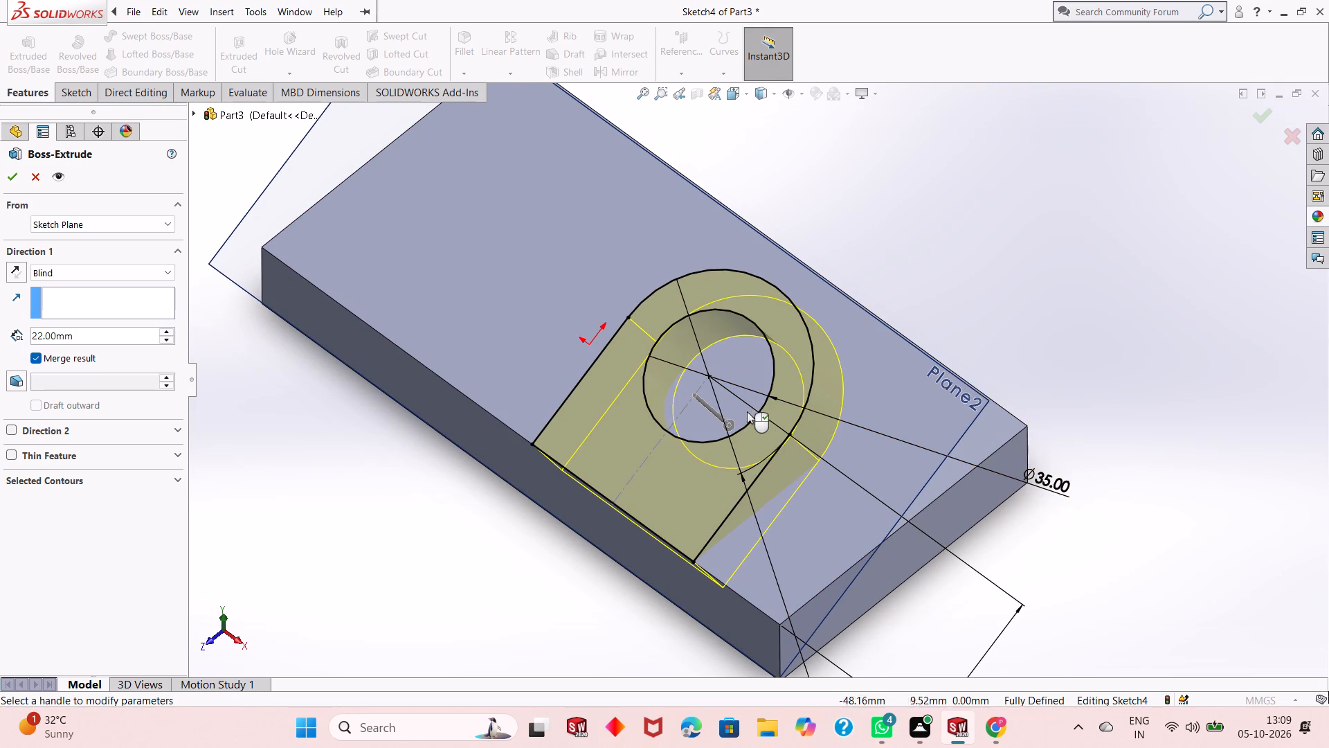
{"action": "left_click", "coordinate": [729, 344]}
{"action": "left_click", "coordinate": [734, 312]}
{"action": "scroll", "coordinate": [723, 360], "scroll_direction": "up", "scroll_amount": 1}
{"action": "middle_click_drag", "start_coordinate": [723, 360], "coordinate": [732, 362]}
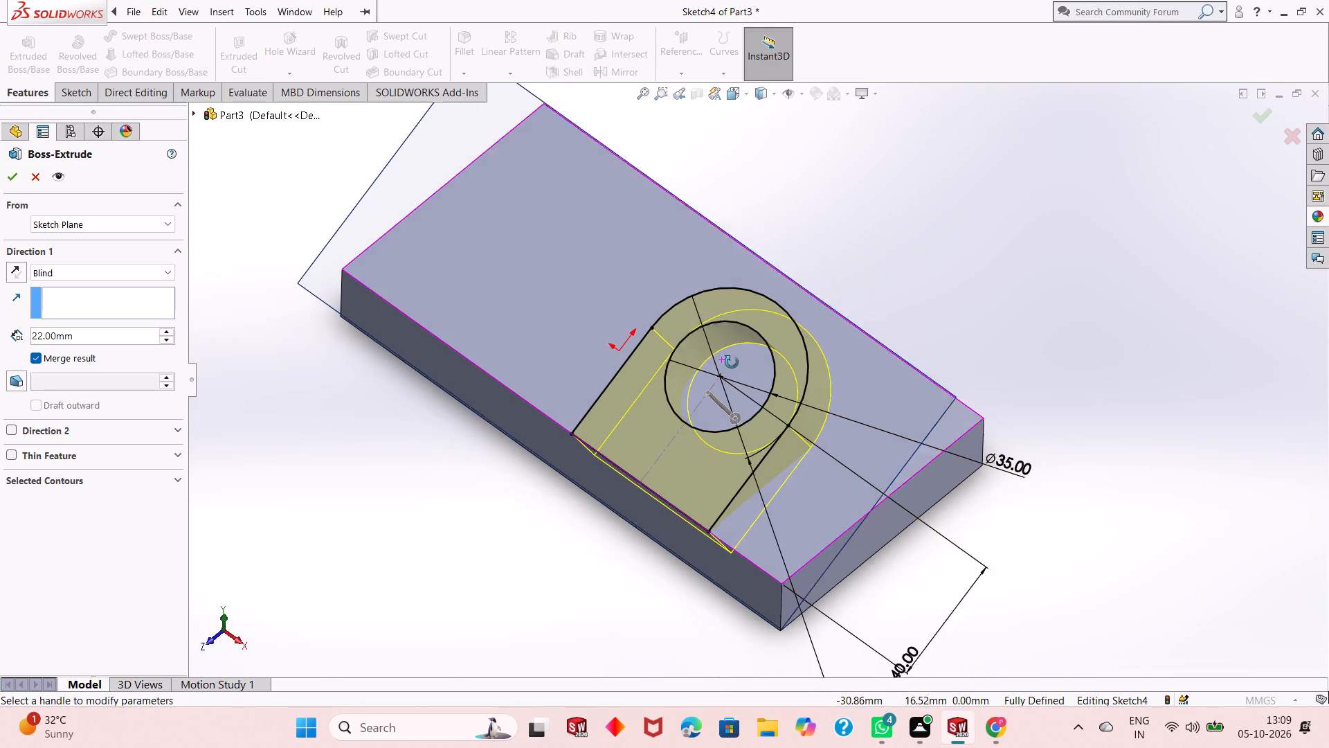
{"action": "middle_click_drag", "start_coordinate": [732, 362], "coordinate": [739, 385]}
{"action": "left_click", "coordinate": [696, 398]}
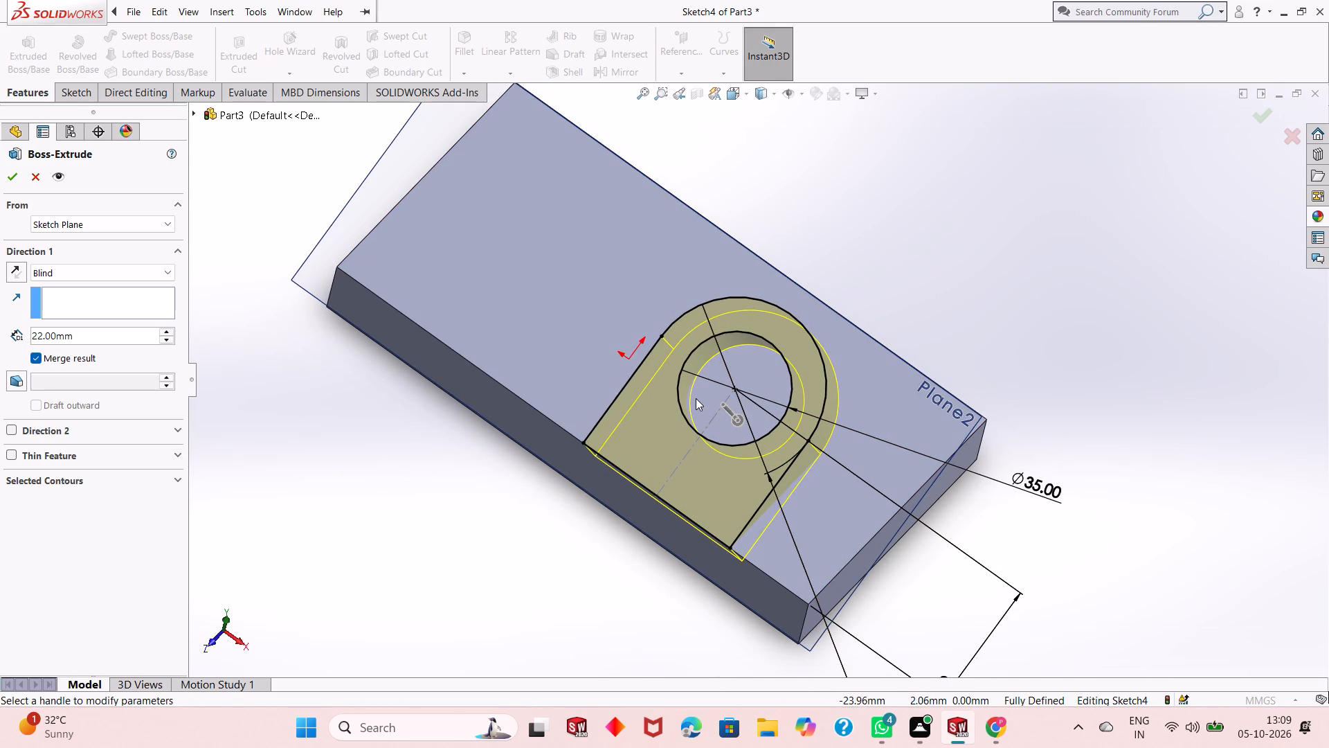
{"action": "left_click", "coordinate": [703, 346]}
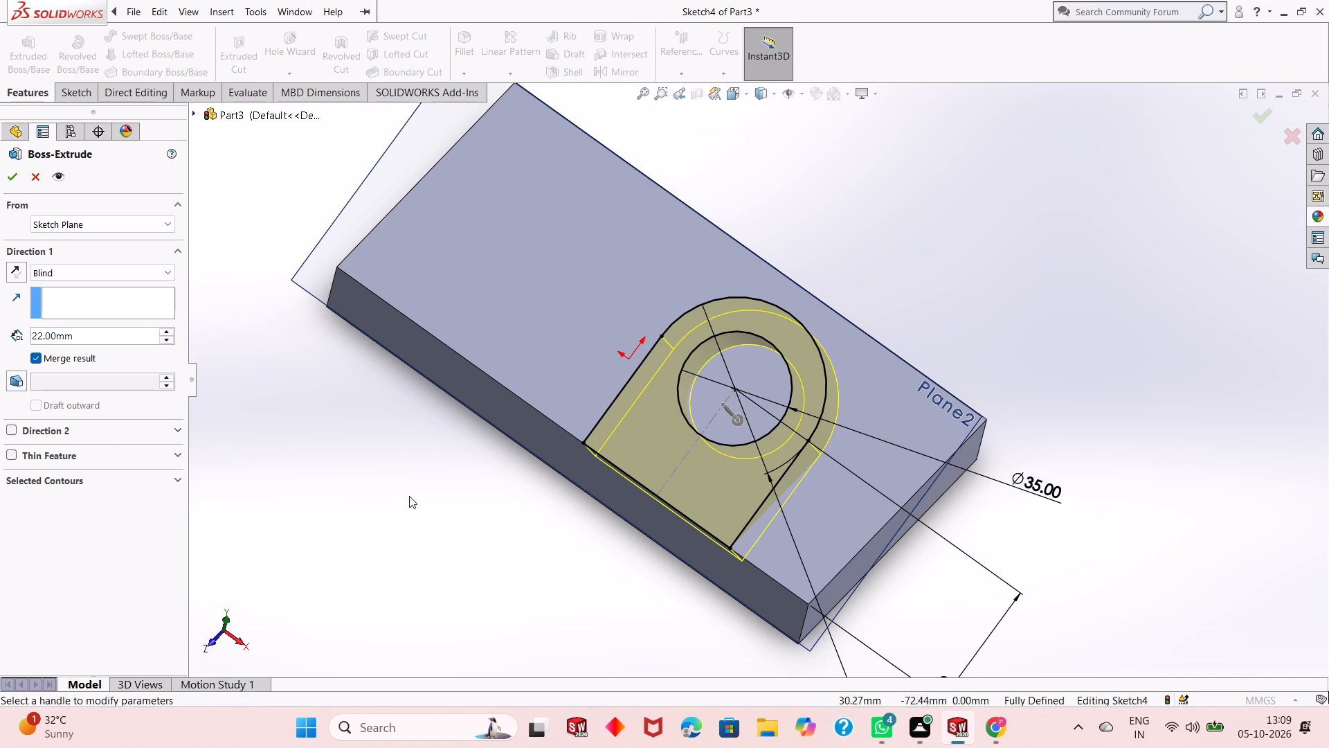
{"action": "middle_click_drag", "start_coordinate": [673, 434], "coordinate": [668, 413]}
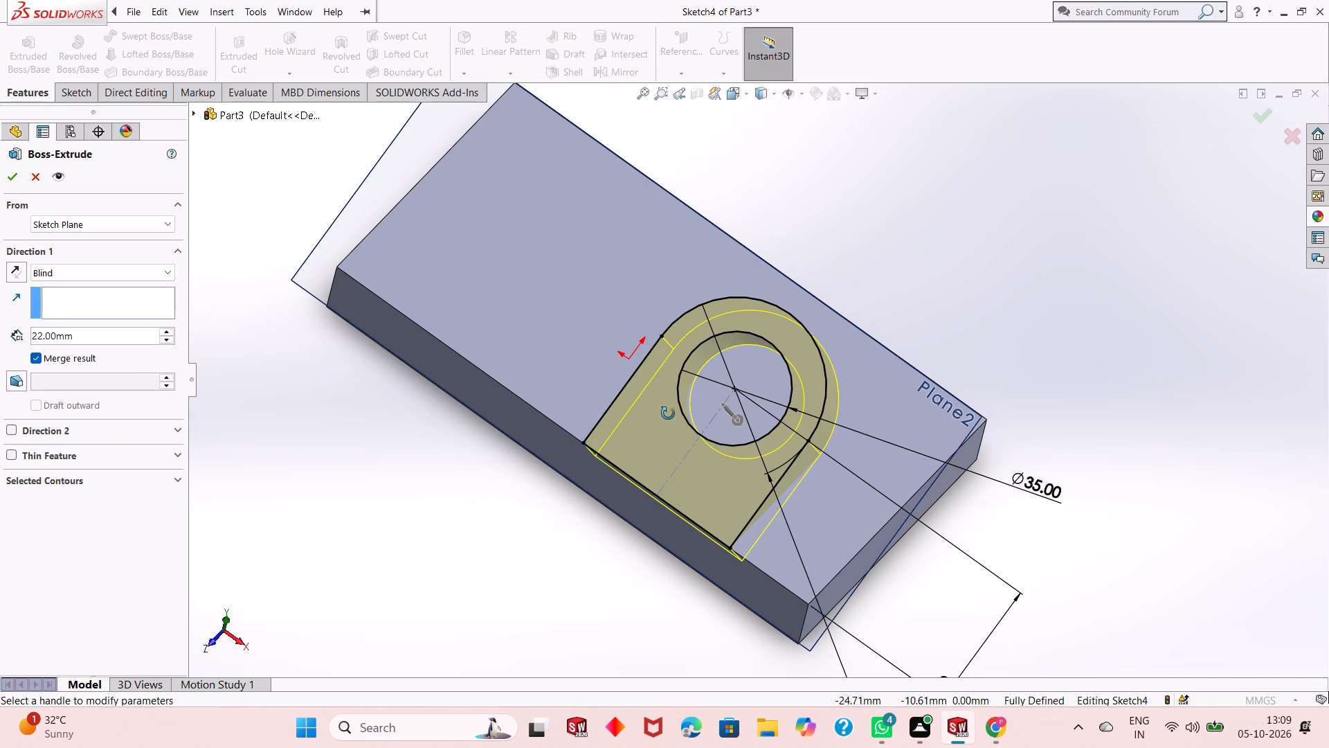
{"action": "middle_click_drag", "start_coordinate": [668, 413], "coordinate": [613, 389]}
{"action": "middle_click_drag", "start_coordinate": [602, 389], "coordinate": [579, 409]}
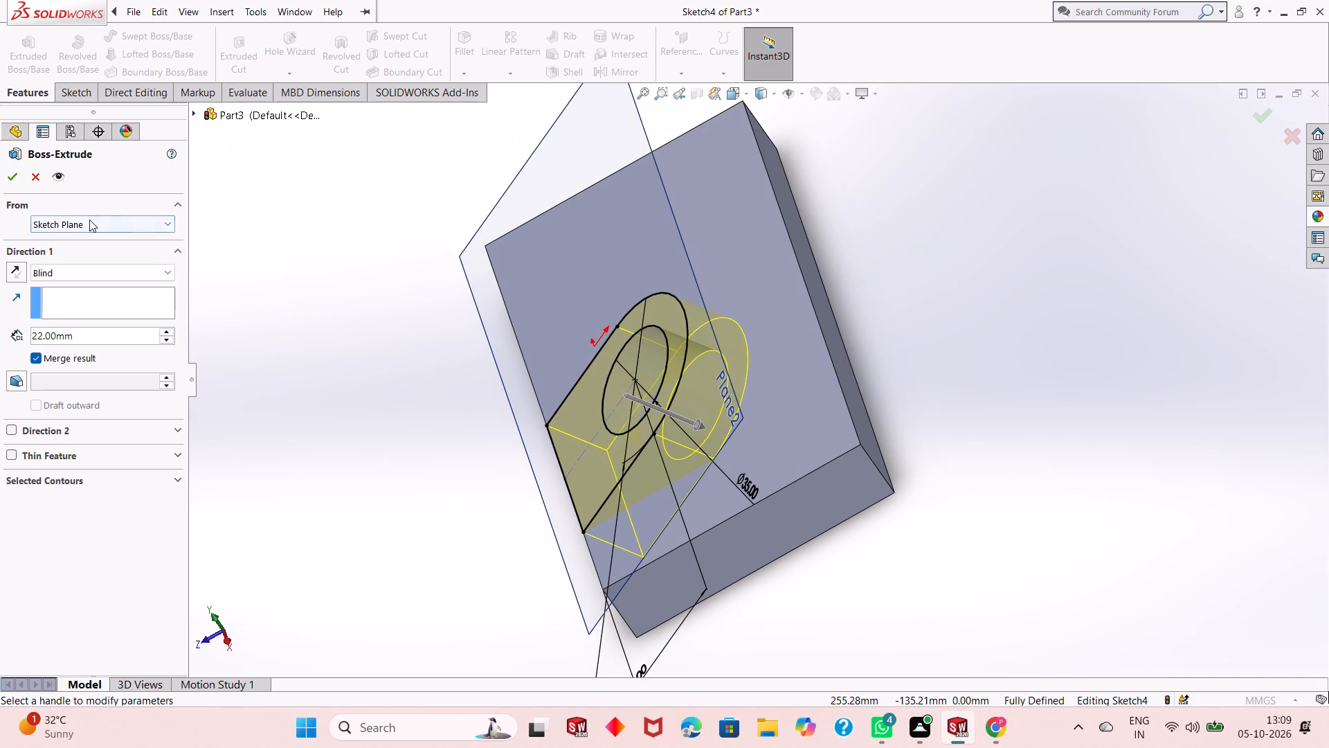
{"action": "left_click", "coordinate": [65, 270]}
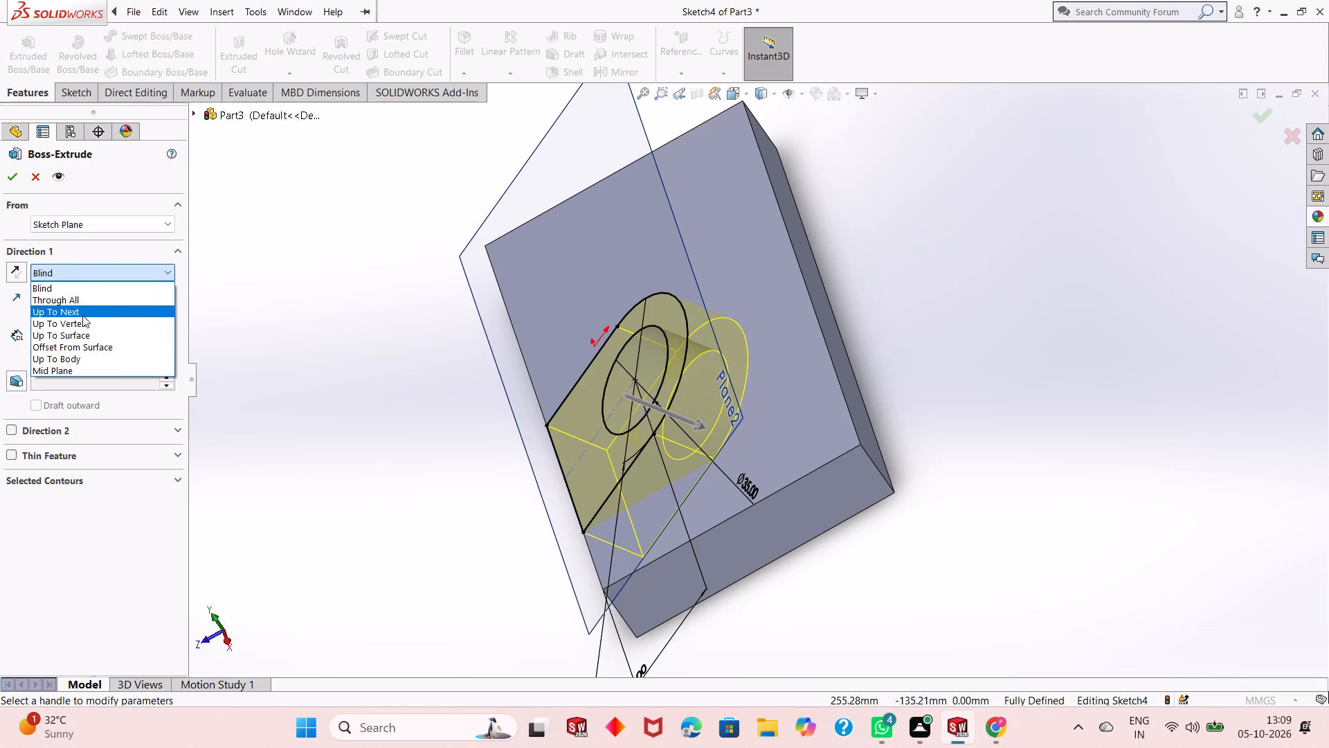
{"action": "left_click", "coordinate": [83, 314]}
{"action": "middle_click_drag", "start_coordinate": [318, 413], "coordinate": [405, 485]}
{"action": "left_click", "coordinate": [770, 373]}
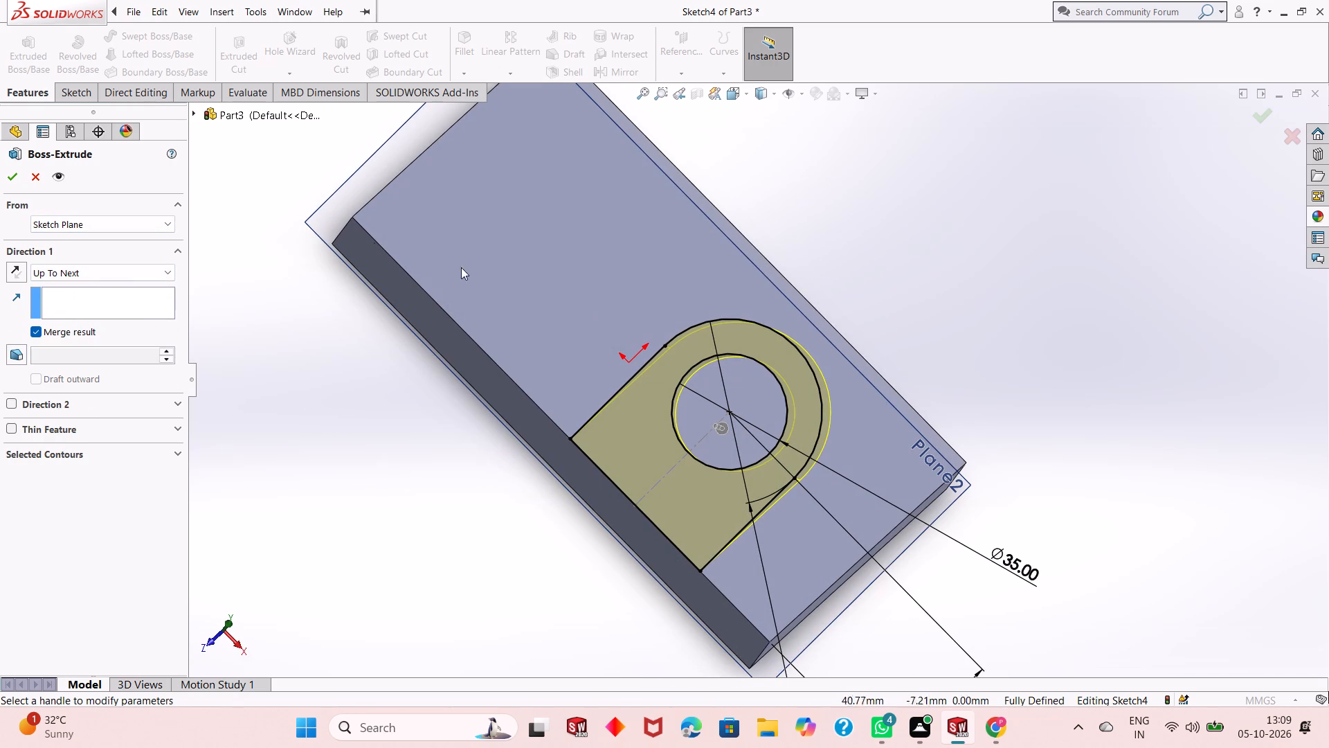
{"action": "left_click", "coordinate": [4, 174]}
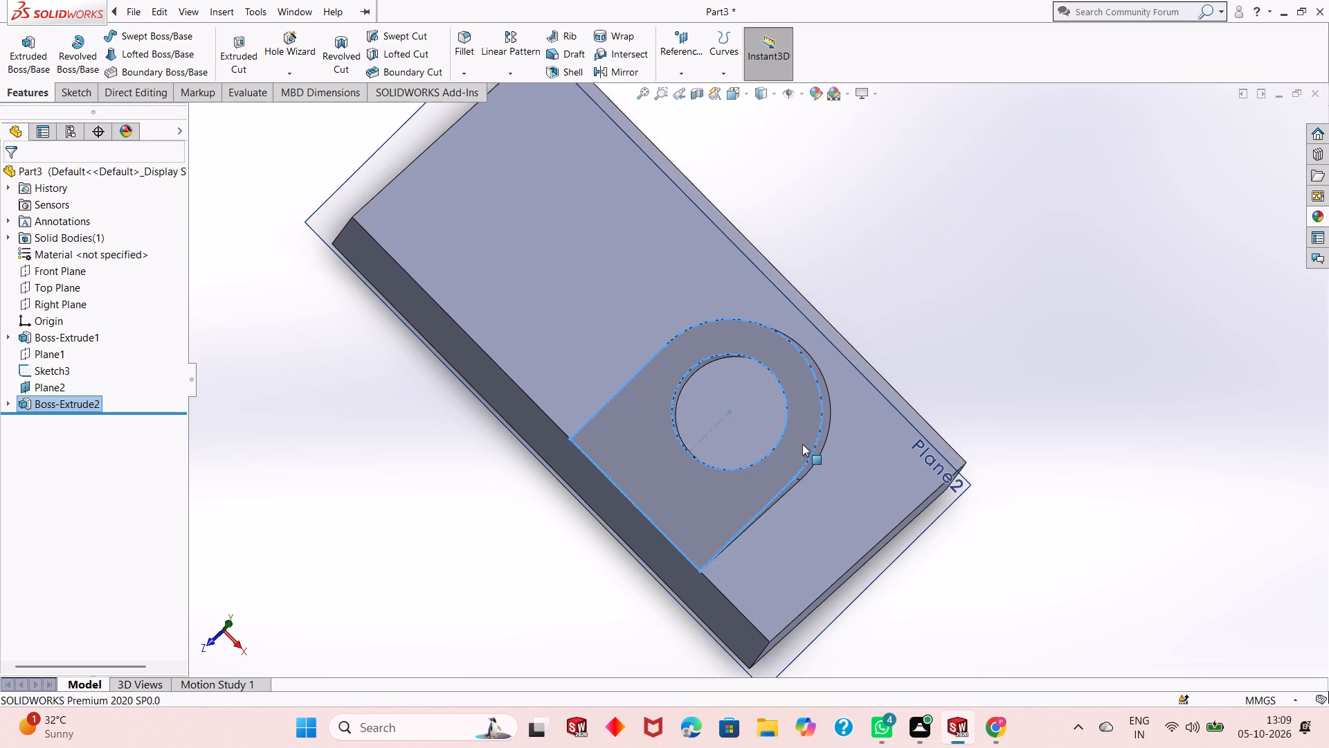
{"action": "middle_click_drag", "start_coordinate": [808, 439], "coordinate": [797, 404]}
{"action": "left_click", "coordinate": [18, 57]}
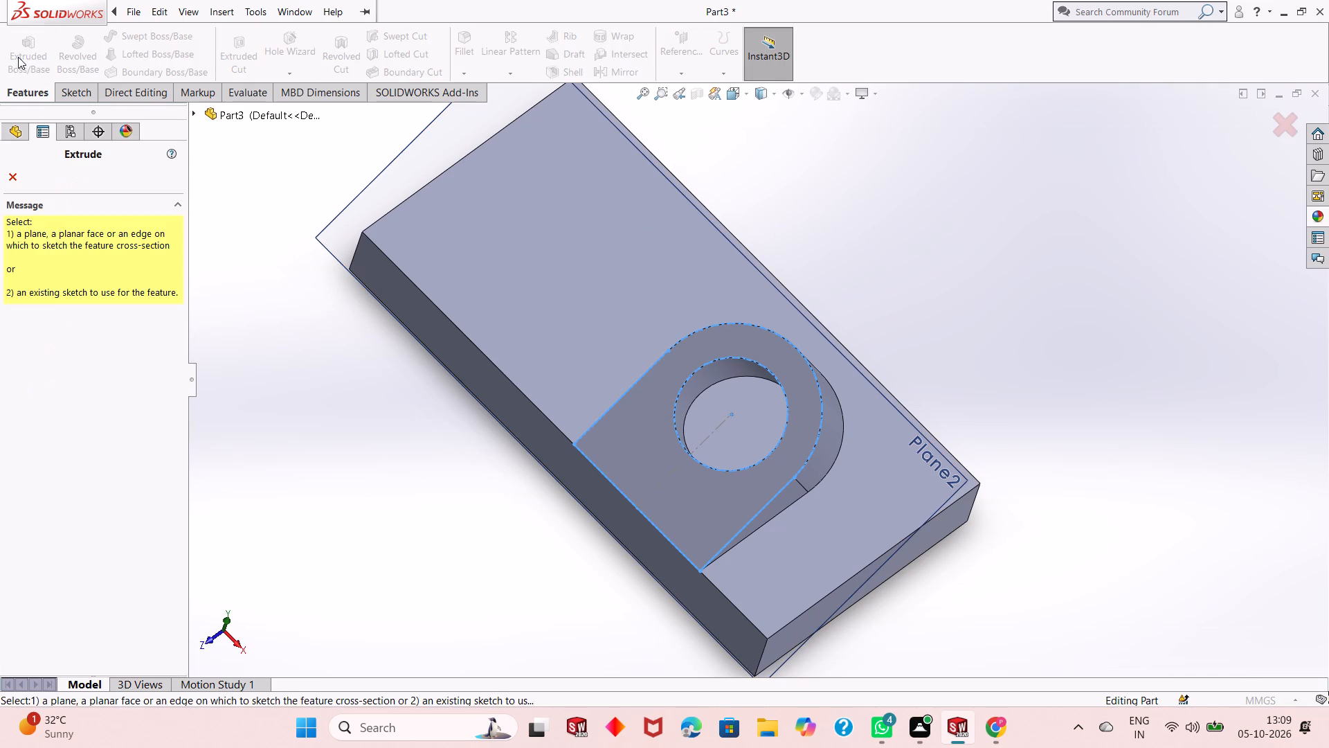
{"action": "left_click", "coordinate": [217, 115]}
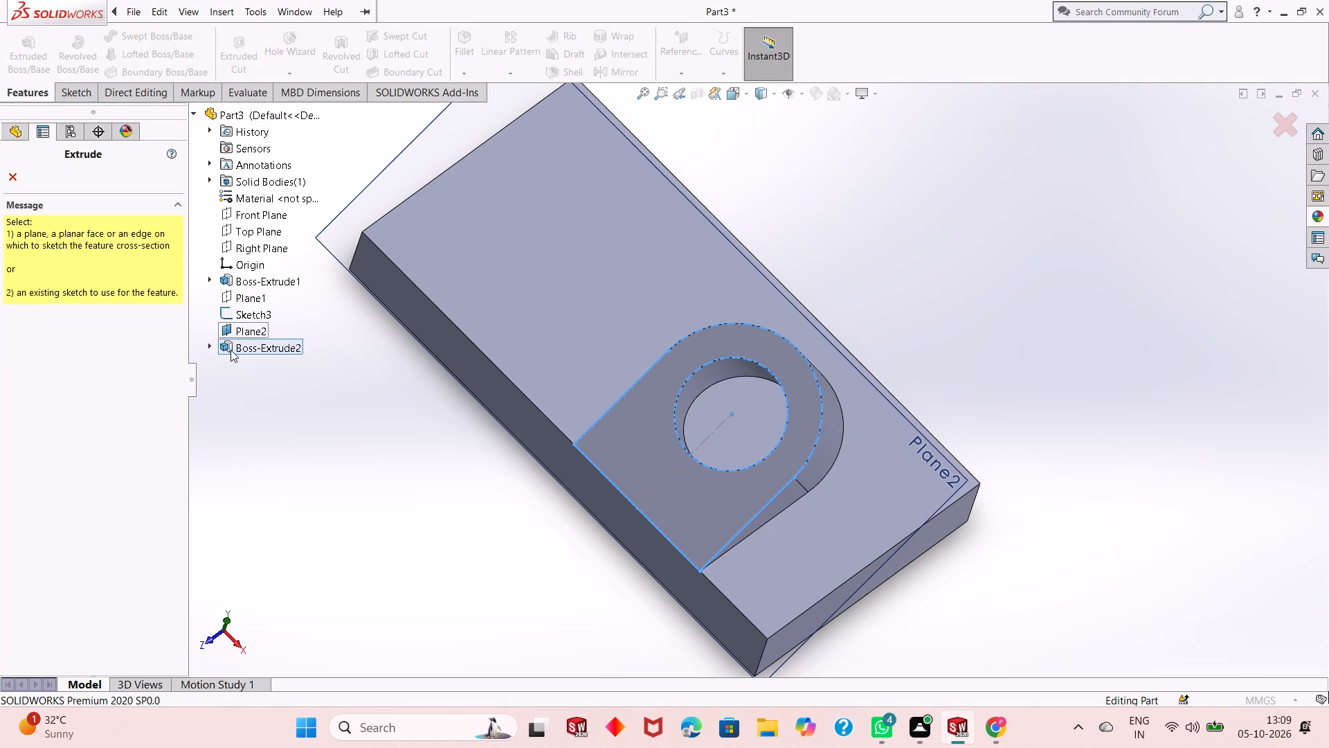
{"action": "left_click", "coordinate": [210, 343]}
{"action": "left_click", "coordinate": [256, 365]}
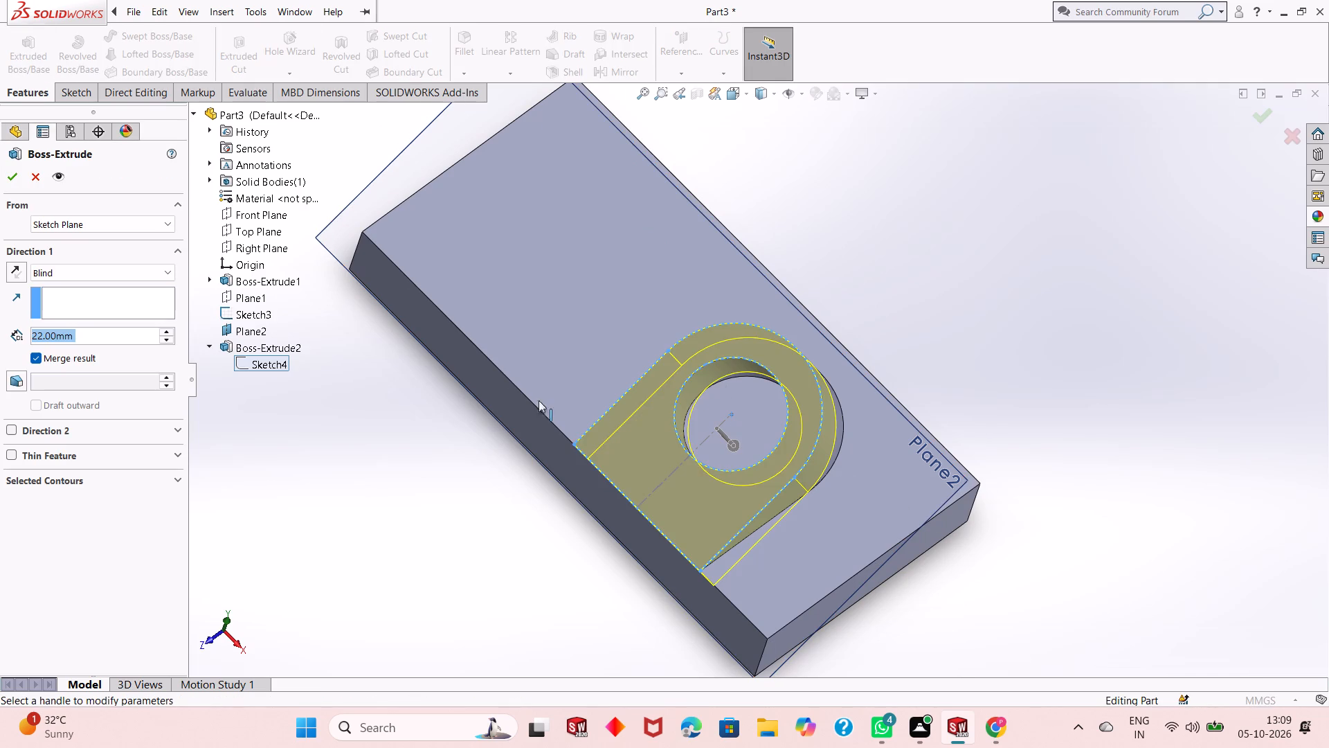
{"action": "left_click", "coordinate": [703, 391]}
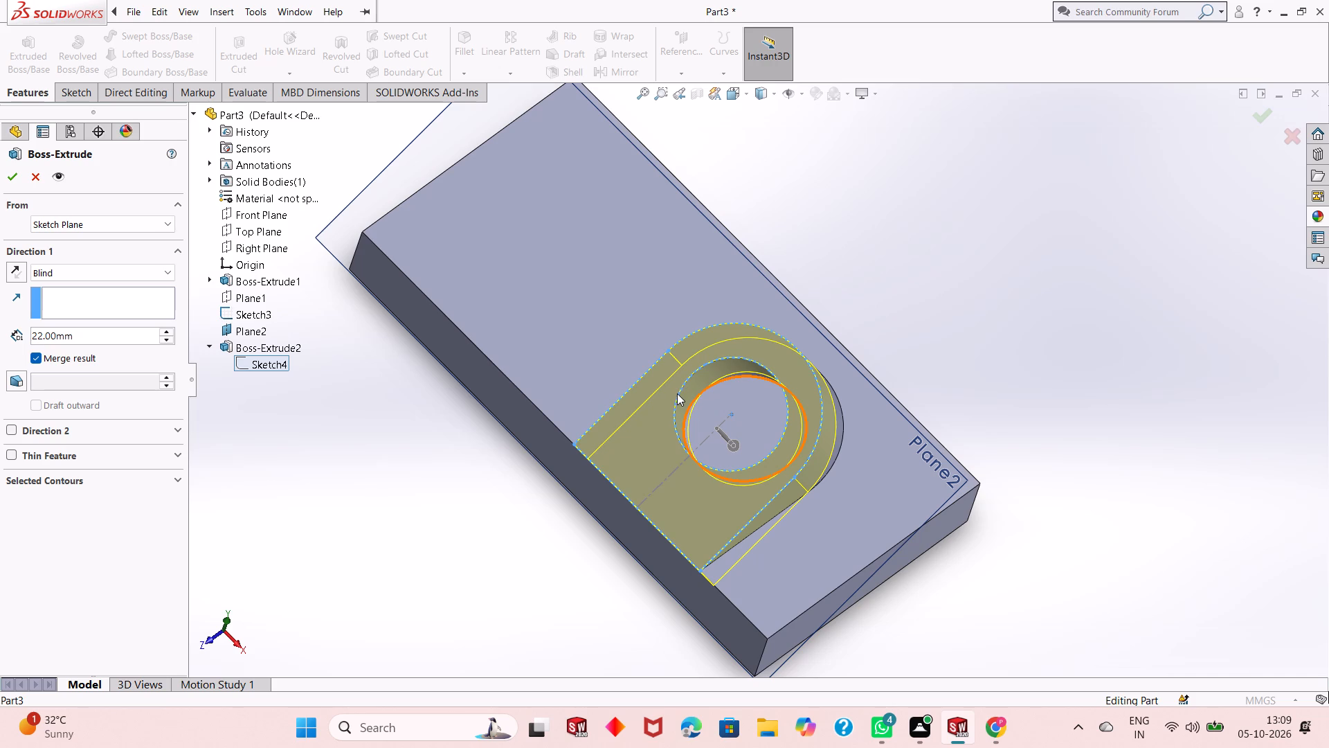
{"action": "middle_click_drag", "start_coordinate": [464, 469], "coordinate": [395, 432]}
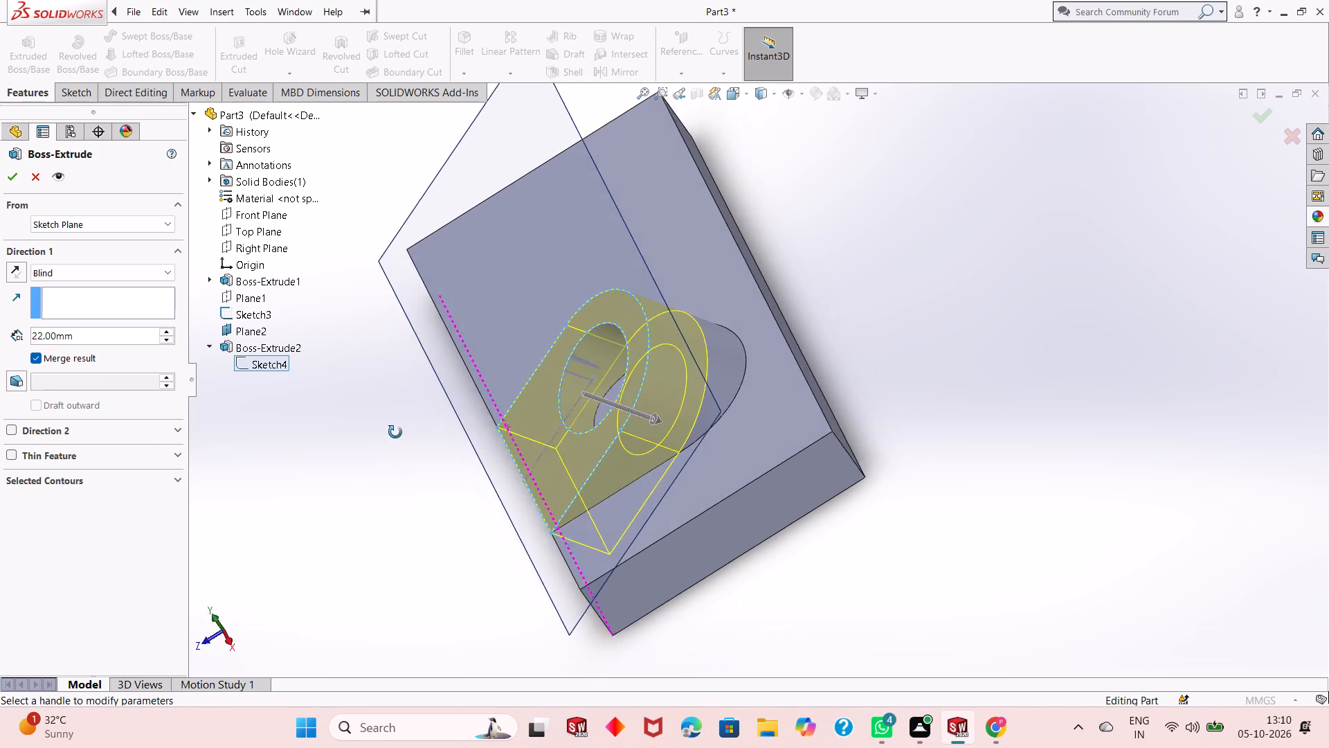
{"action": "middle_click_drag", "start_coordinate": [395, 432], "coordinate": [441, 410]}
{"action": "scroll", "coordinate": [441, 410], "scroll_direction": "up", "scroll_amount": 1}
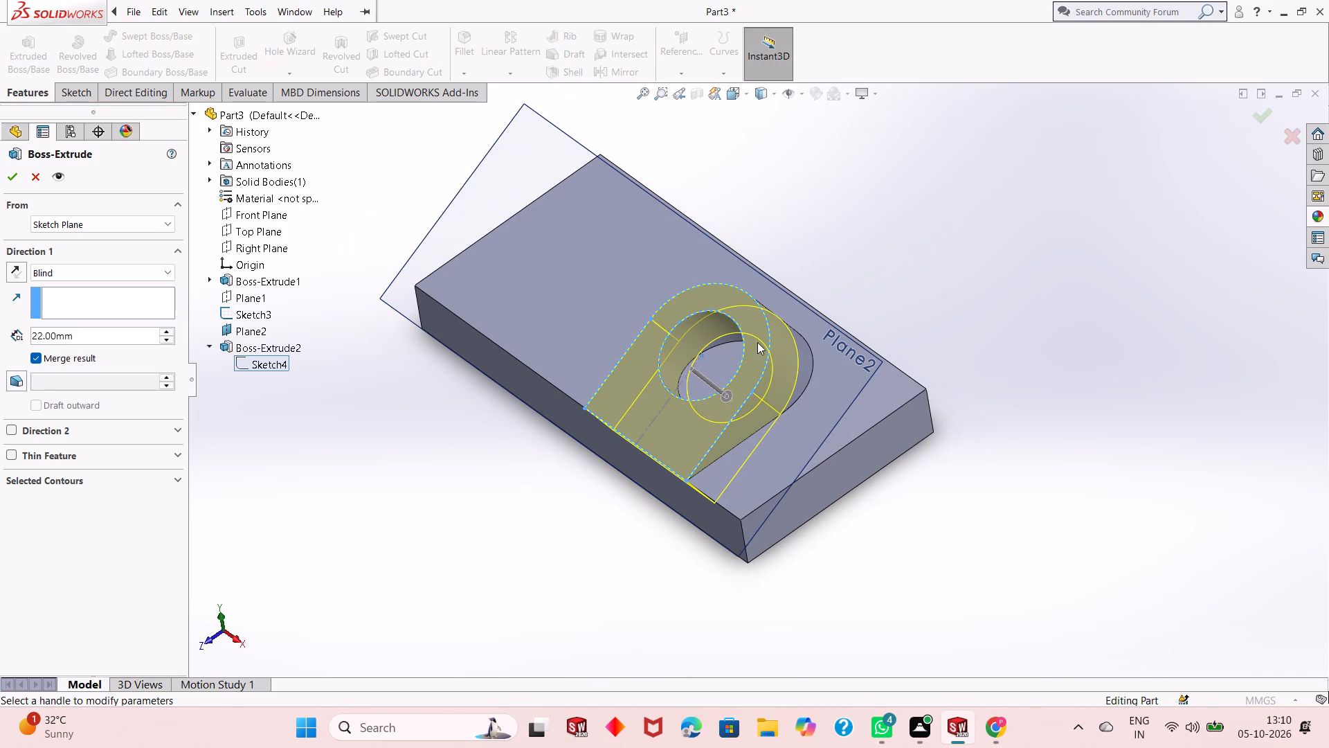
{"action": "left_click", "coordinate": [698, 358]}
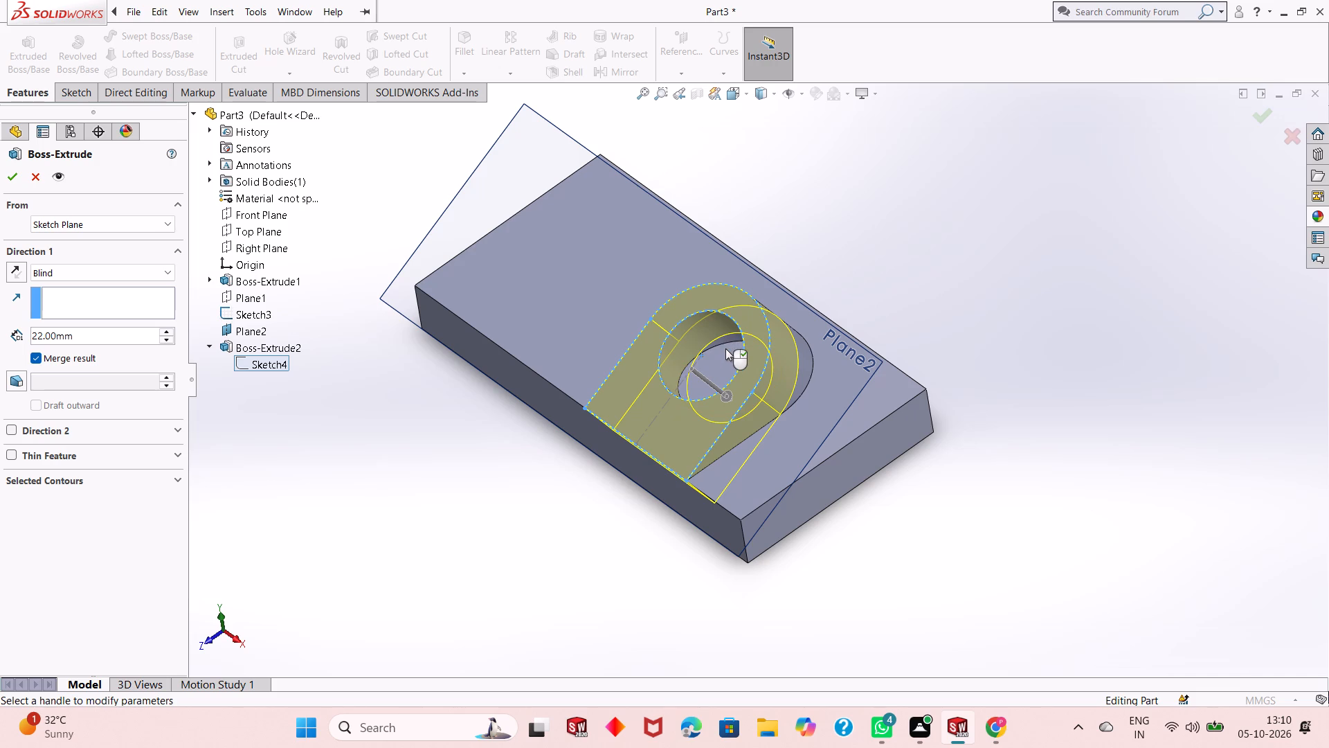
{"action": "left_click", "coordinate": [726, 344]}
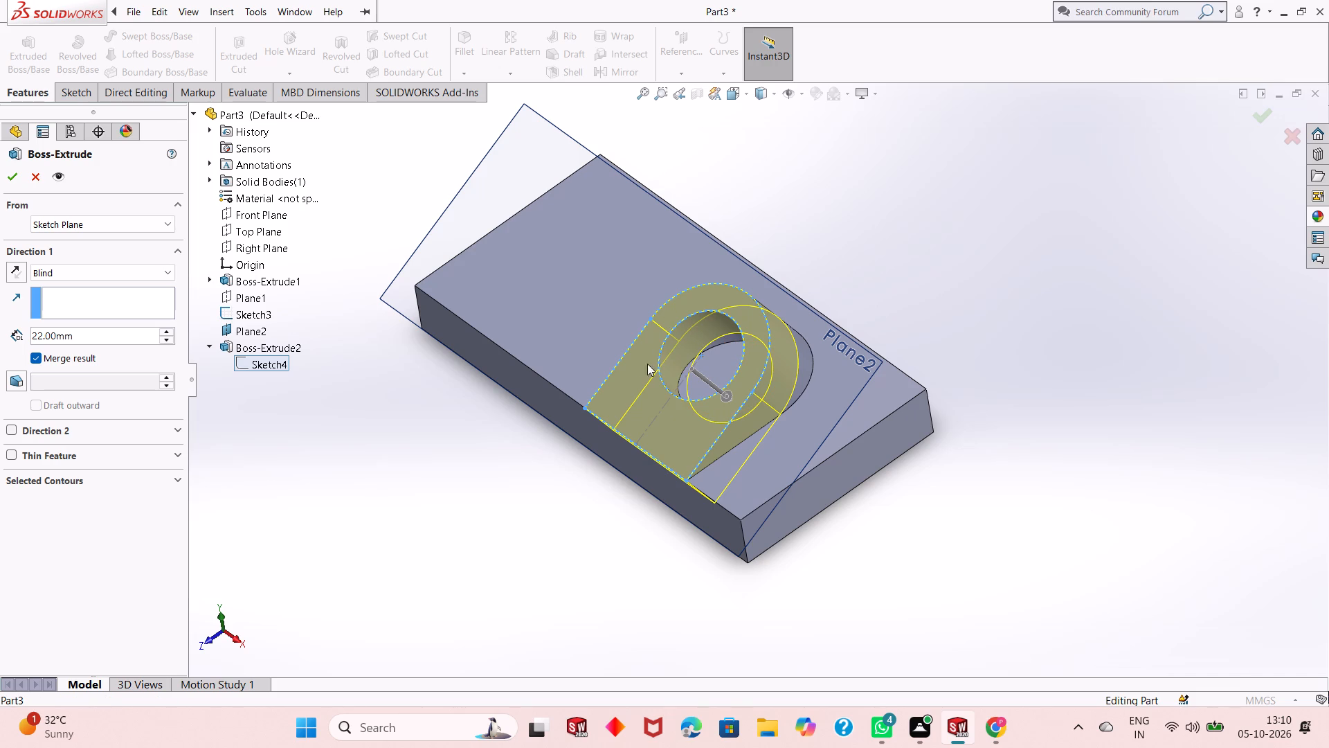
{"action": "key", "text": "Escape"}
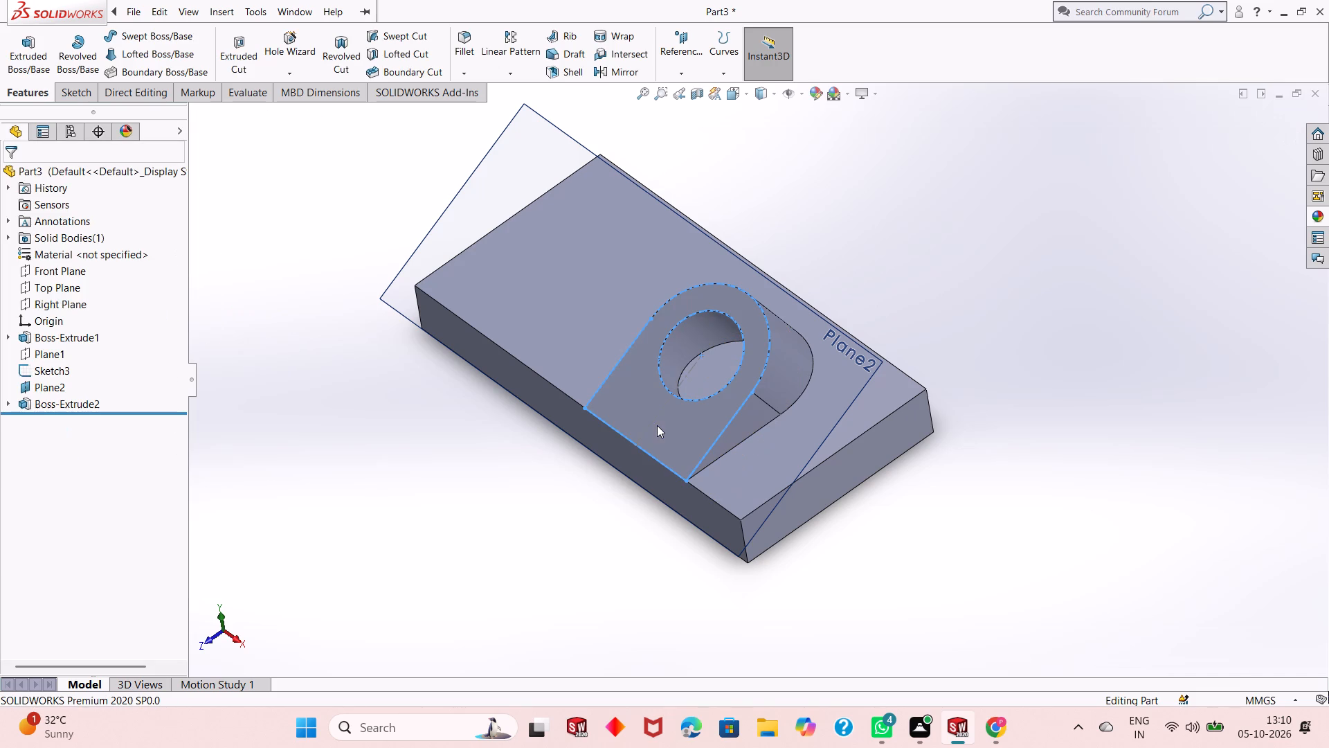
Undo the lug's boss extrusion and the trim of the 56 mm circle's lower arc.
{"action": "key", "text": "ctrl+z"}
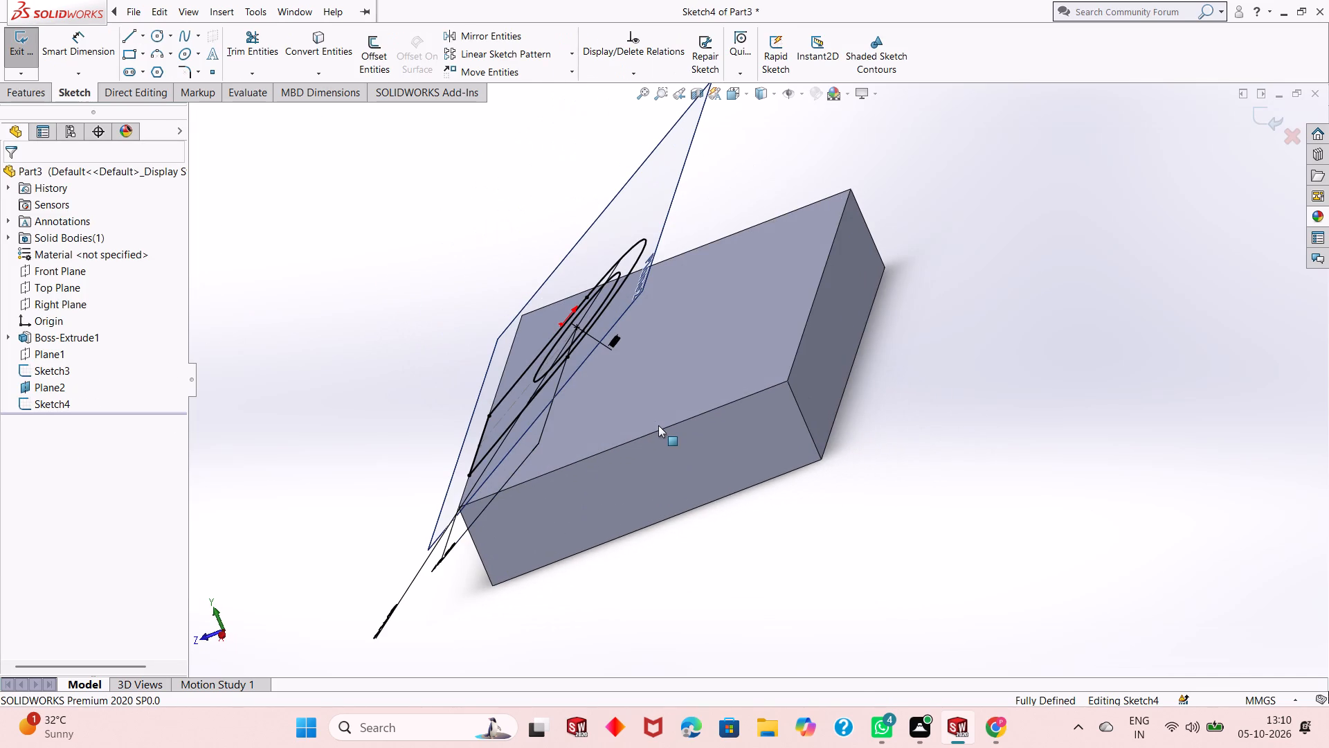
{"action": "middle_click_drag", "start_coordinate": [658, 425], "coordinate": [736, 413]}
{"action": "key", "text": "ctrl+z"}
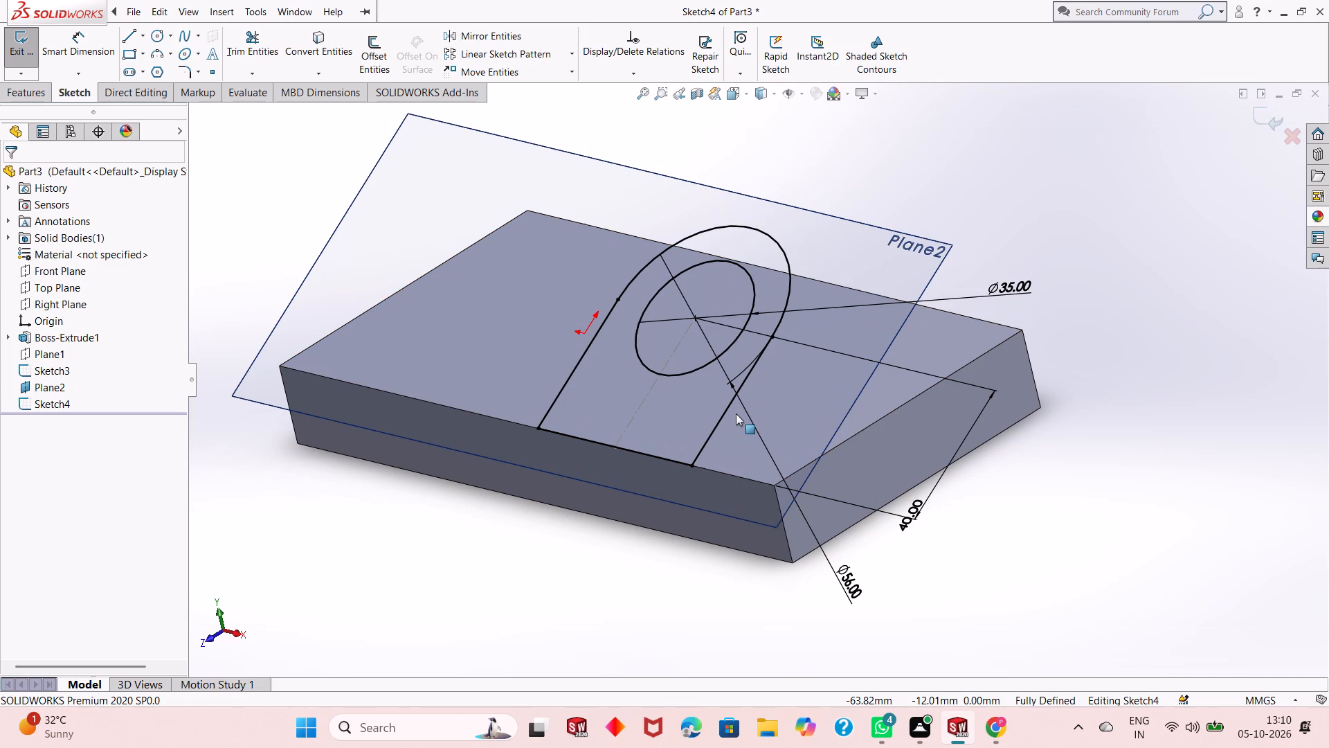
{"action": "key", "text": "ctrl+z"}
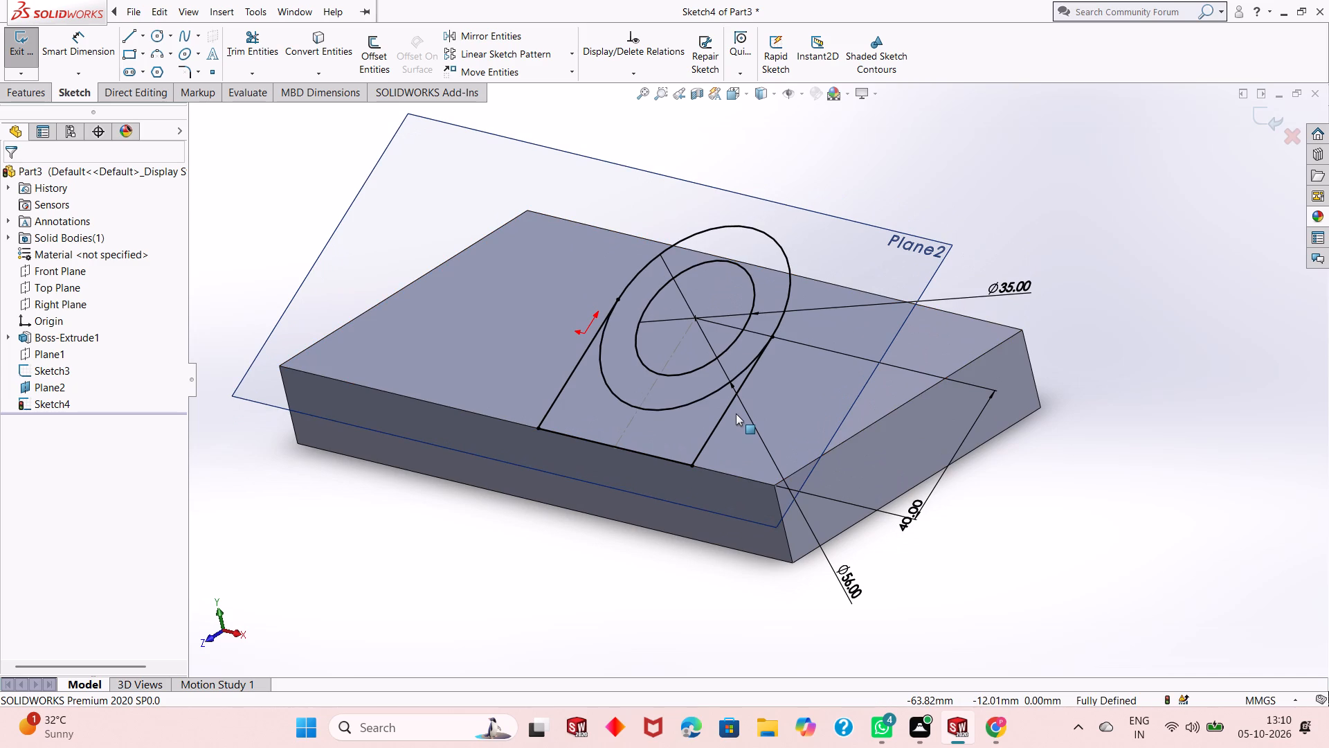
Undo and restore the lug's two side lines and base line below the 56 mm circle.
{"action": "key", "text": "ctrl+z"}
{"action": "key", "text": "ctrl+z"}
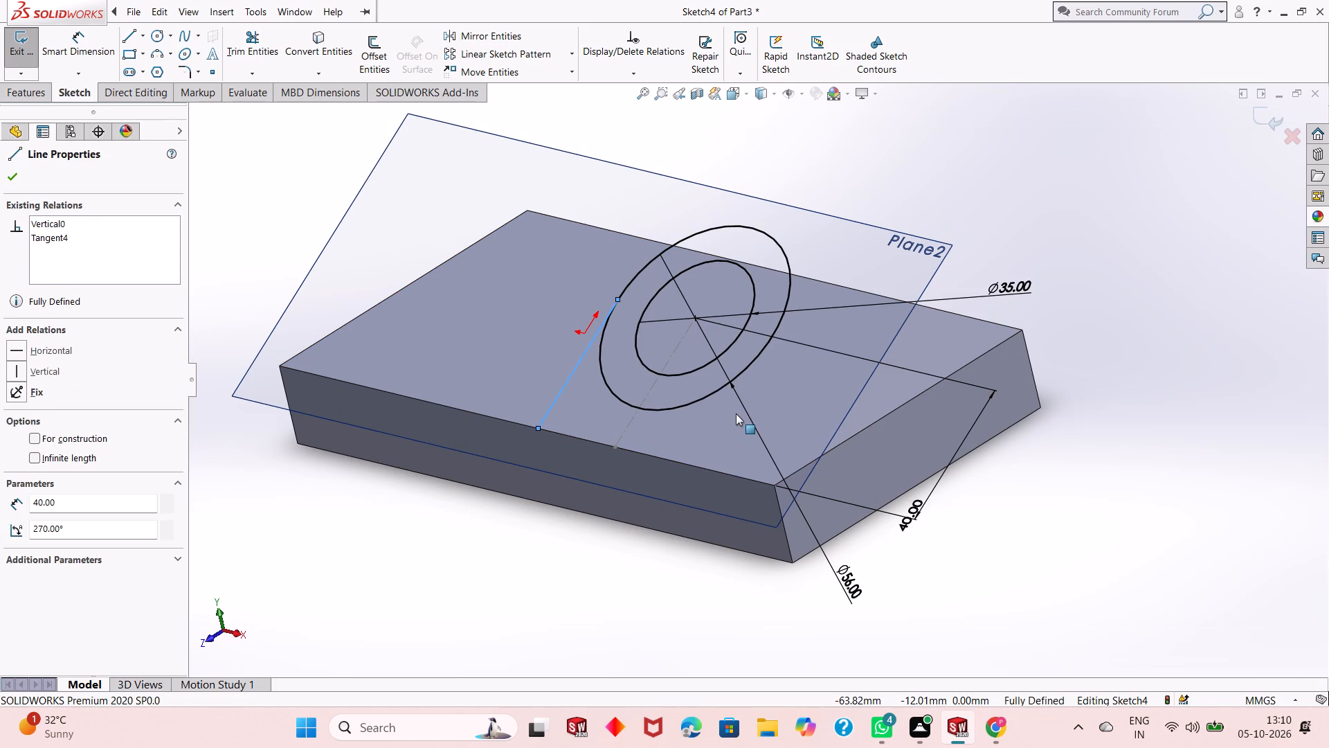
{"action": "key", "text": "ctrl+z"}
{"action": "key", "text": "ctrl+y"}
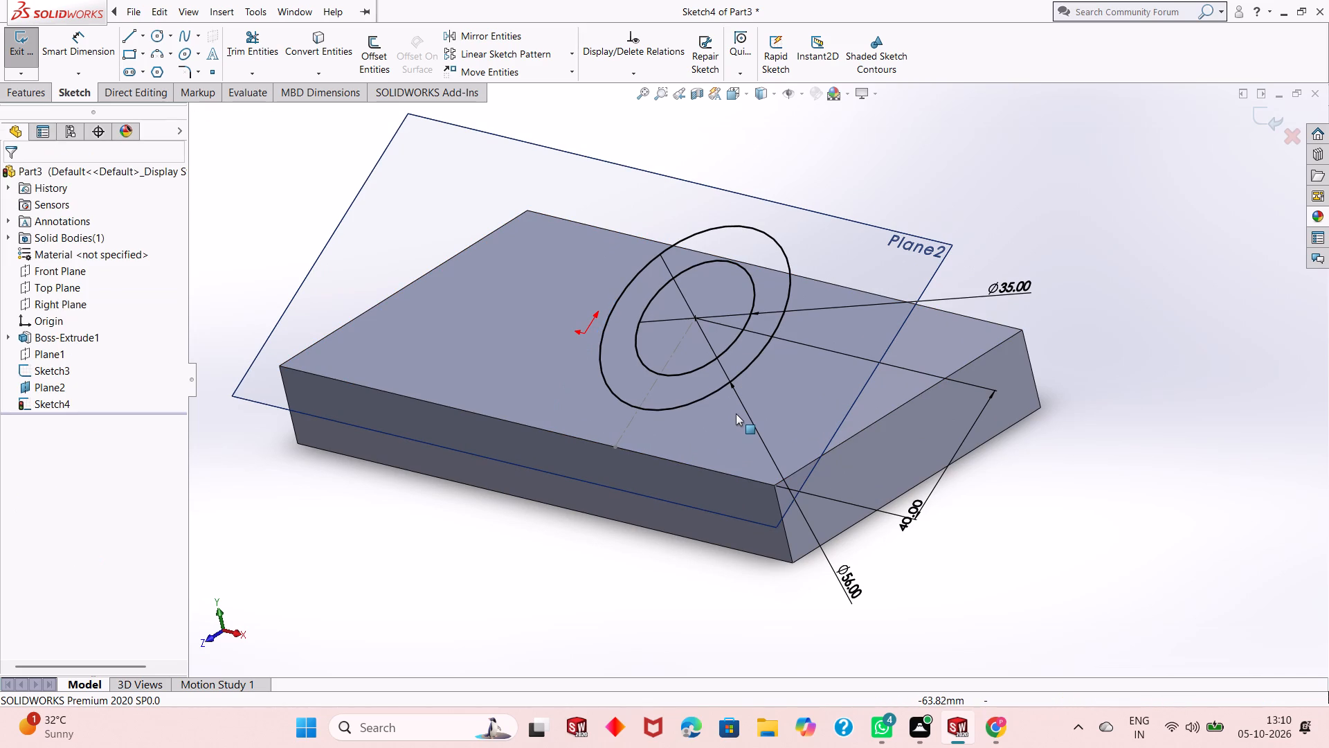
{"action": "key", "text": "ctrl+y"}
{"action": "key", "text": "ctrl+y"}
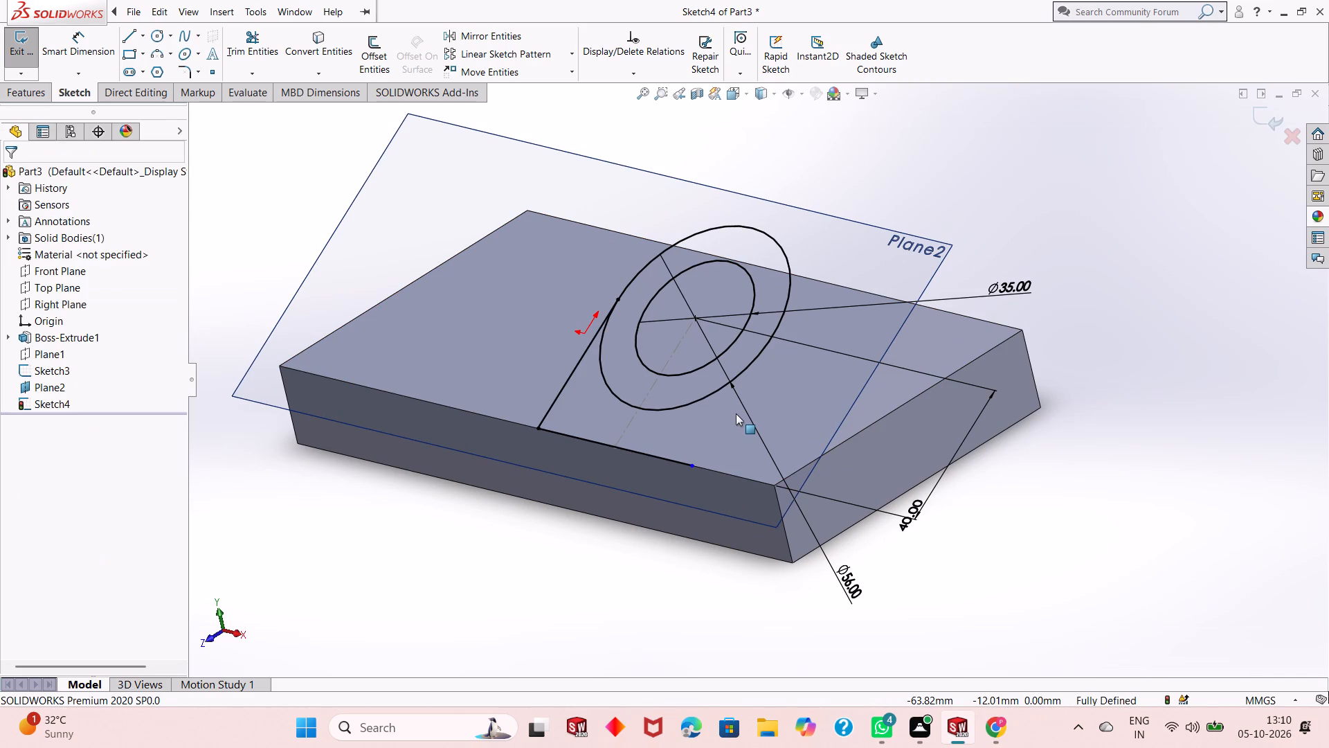
Delete the 35 mm inner circle from the lug profile sketch.
{"action": "key", "text": "ctrl+8"}
{"action": "key", "text": "ctrl+8"}
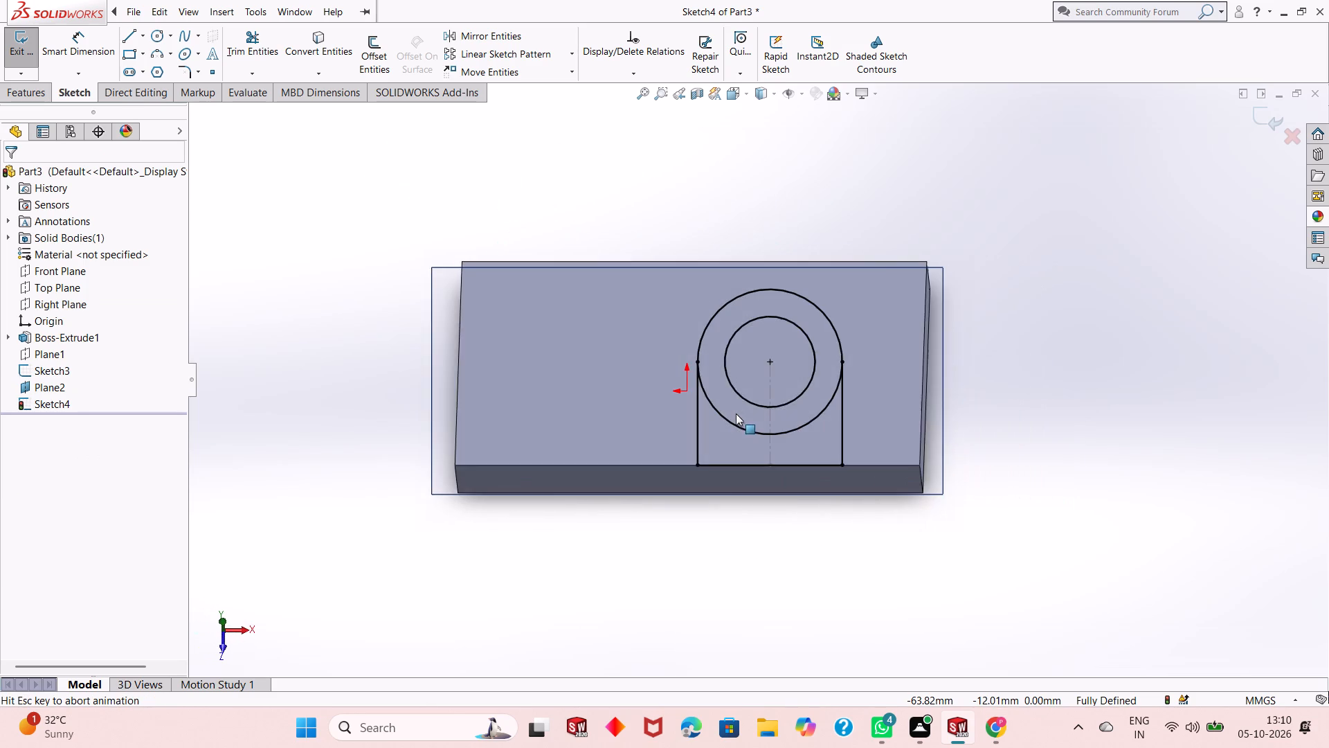
{"action": "scroll", "coordinate": [799, 380], "scroll_direction": "down", "scroll_amount": 1}
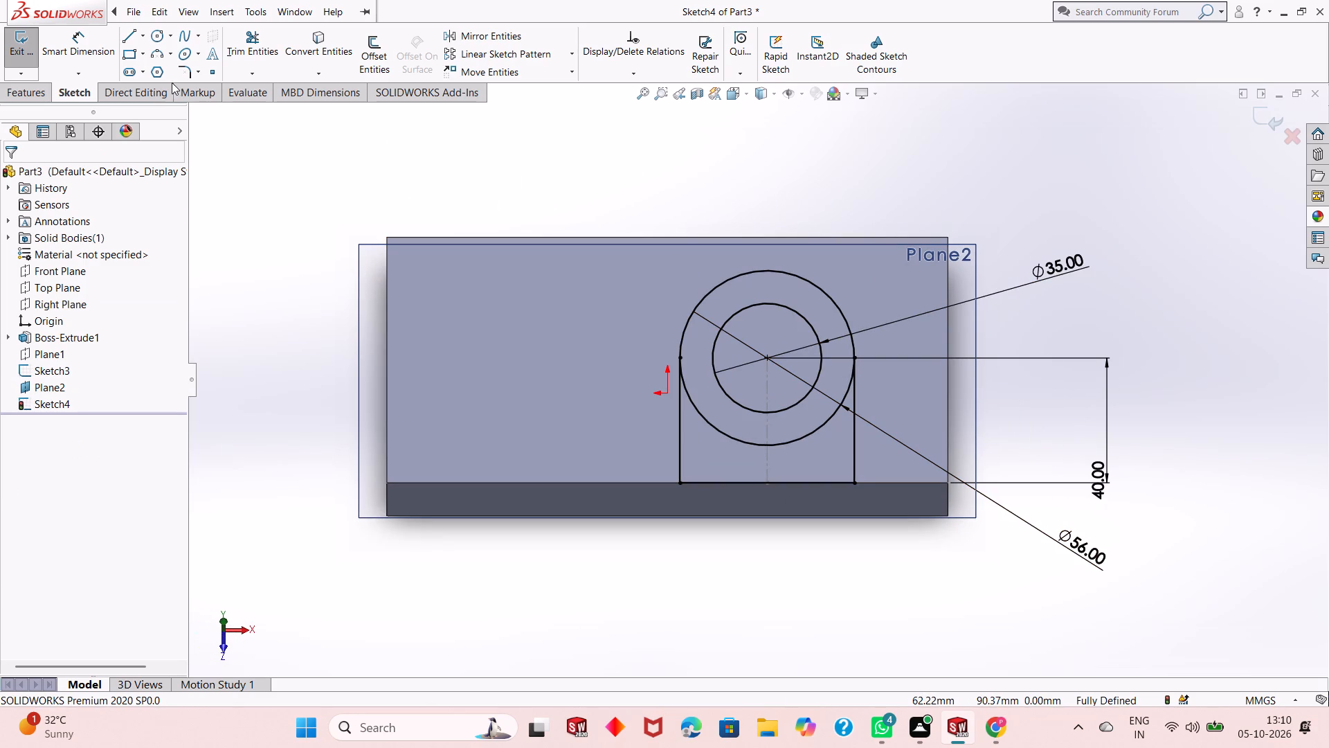
{"action": "left_click", "coordinate": [793, 398]}
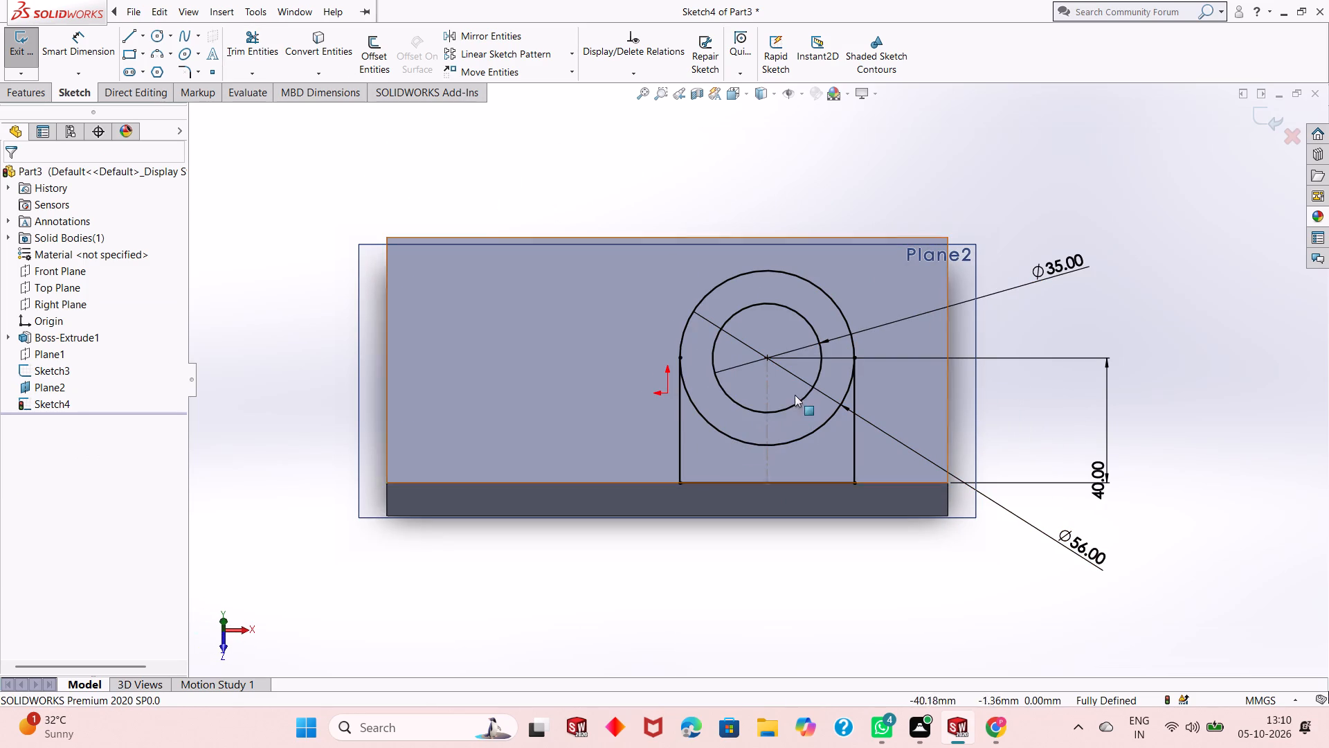
{"action": "left_click", "coordinate": [787, 405]}
{"action": "right_click", "coordinate": [1069, 346]}
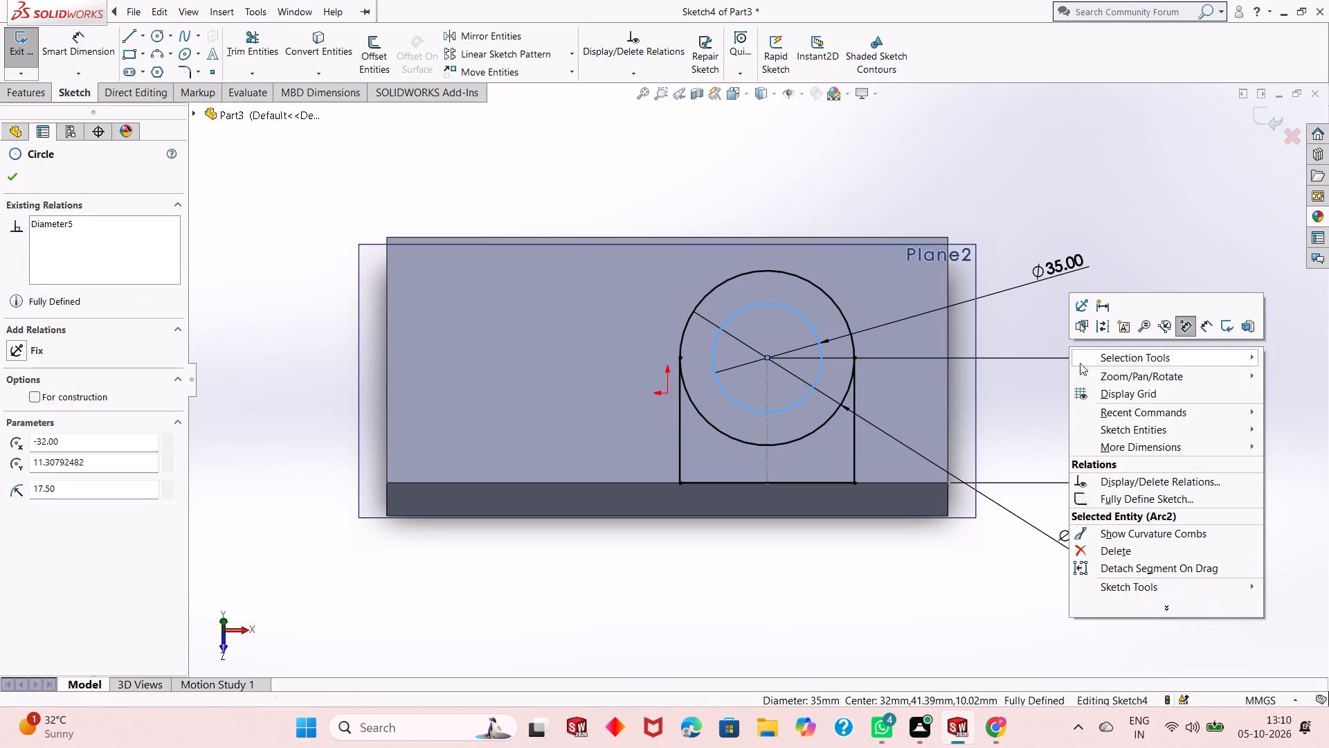
{"action": "left_click", "coordinate": [1105, 554]}
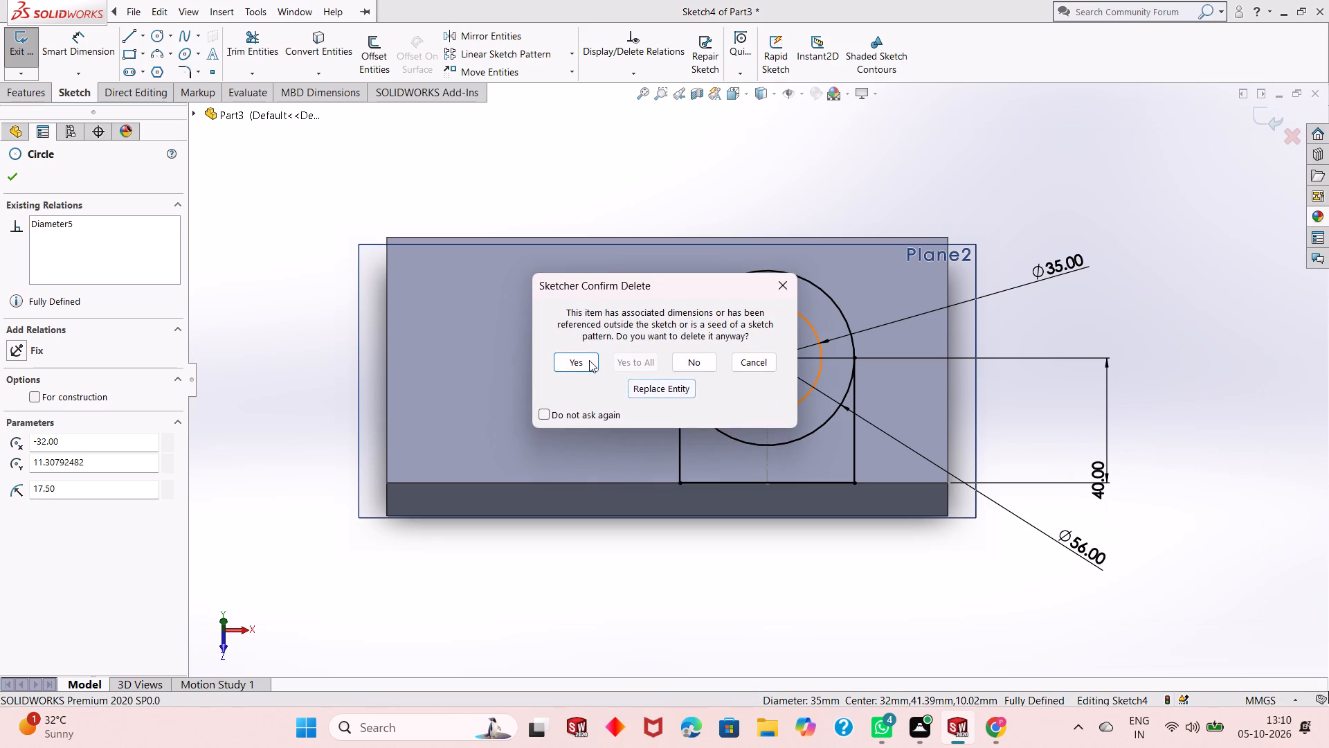
{"action": "left_click", "coordinate": [566, 357]}
Trim away the lower arc of the 56 mm circle between the two vertical side lines.
{"action": "left_click", "coordinate": [255, 52]}
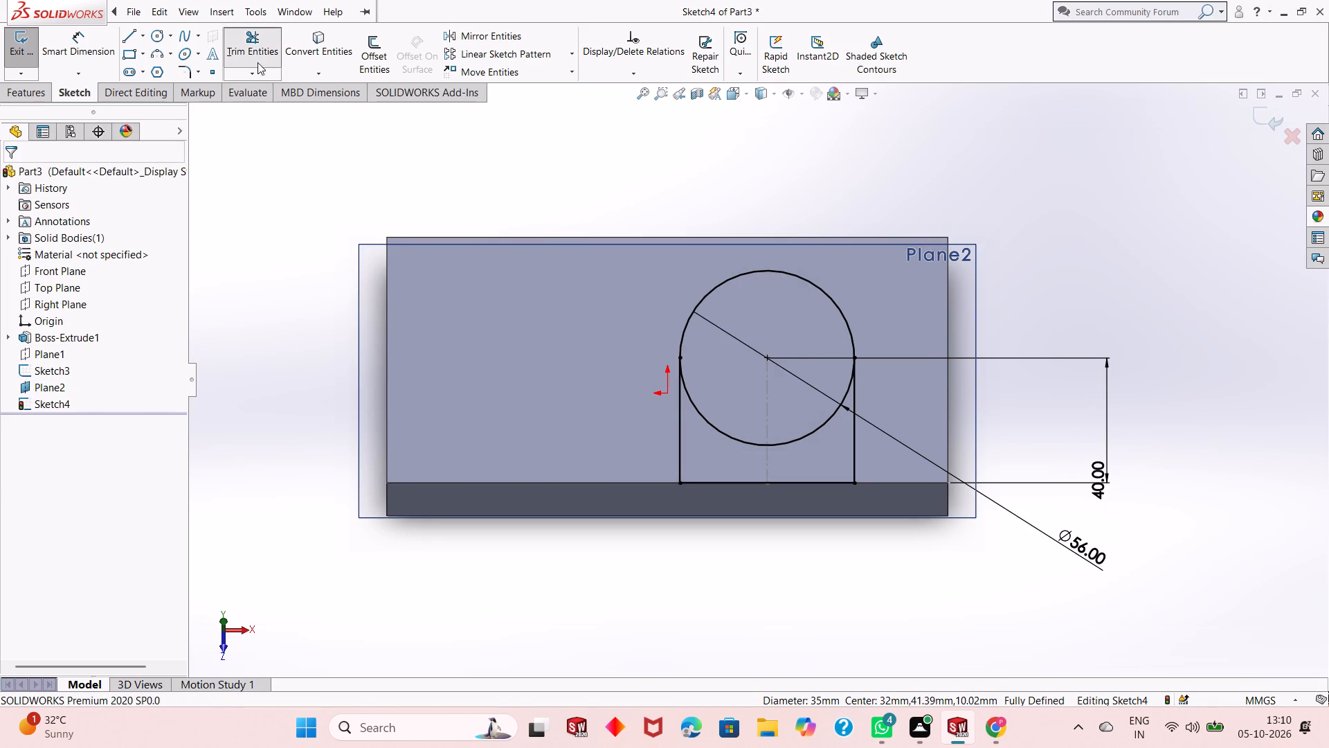
{"action": "left_click", "coordinate": [740, 442]}
{"action": "right_click", "coordinate": [1112, 294]}
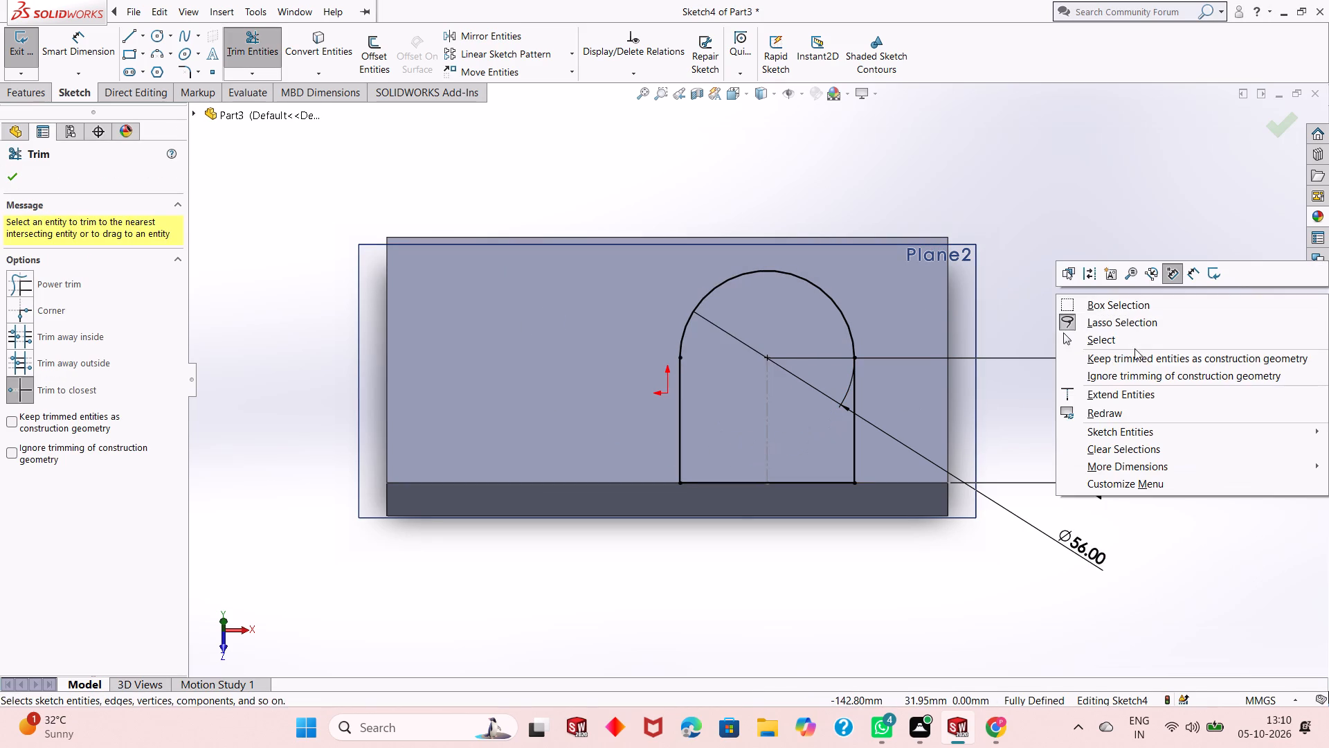
{"action": "left_click", "coordinate": [1140, 341]}
Extrude the arched lug profile as a merged boss from its sketch plane with the Up To Next end condition.
{"action": "left_click", "coordinate": [42, 95]}
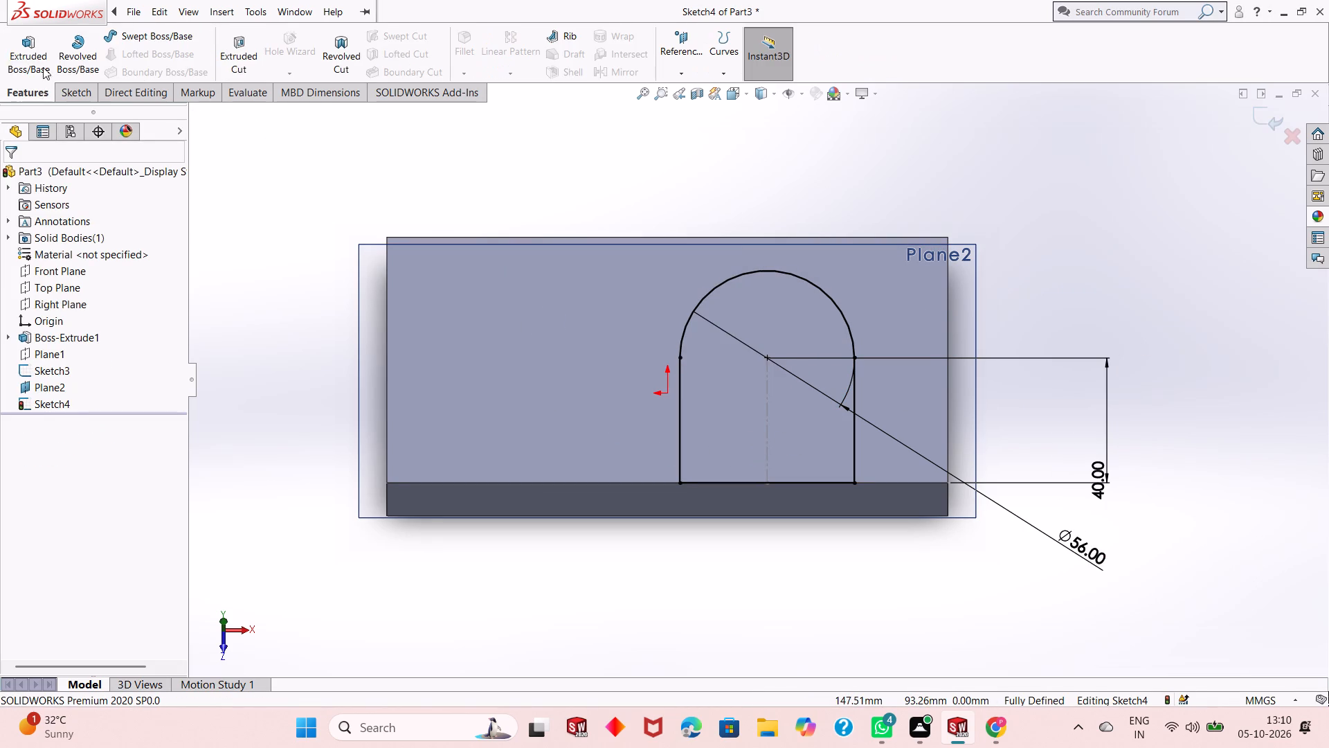
{"action": "left_click", "coordinate": [43, 42]}
{"action": "middle_click_drag", "start_coordinate": [936, 413], "coordinate": [834, 395]}
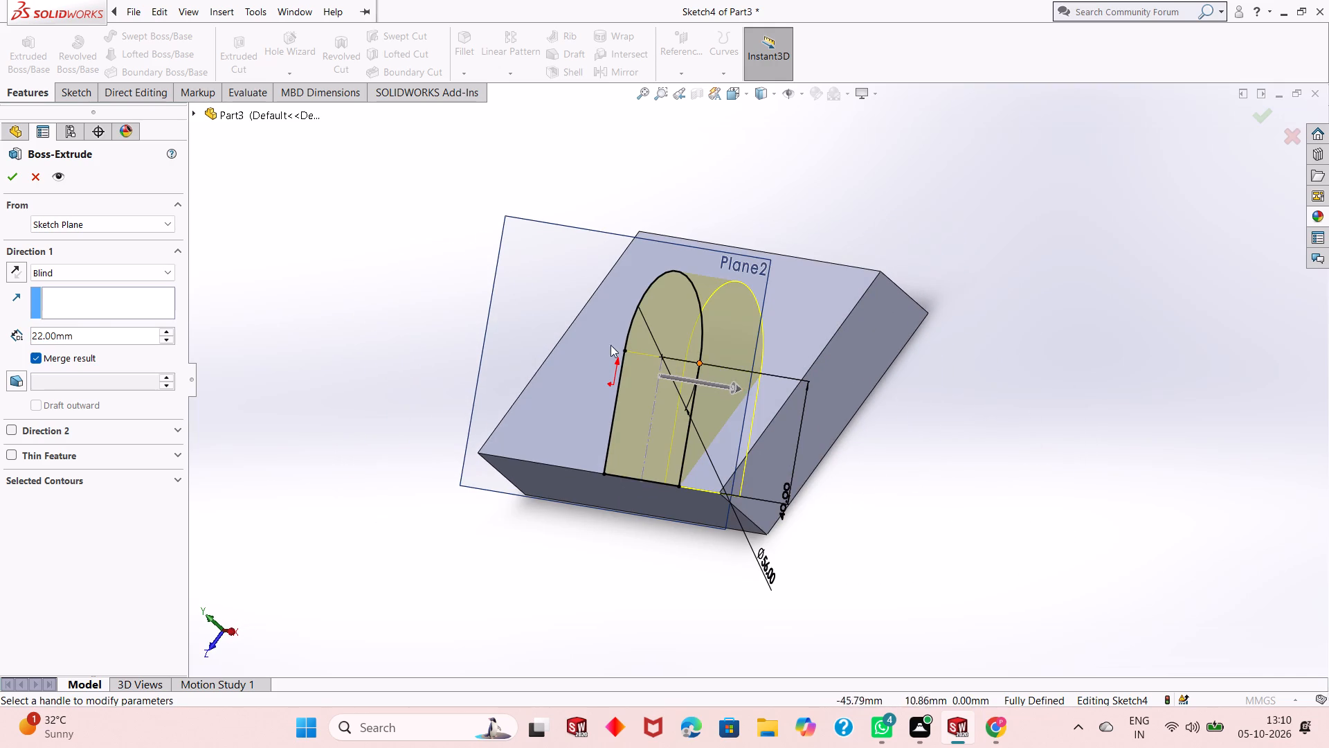
{"action": "left_click", "coordinate": [59, 277]}
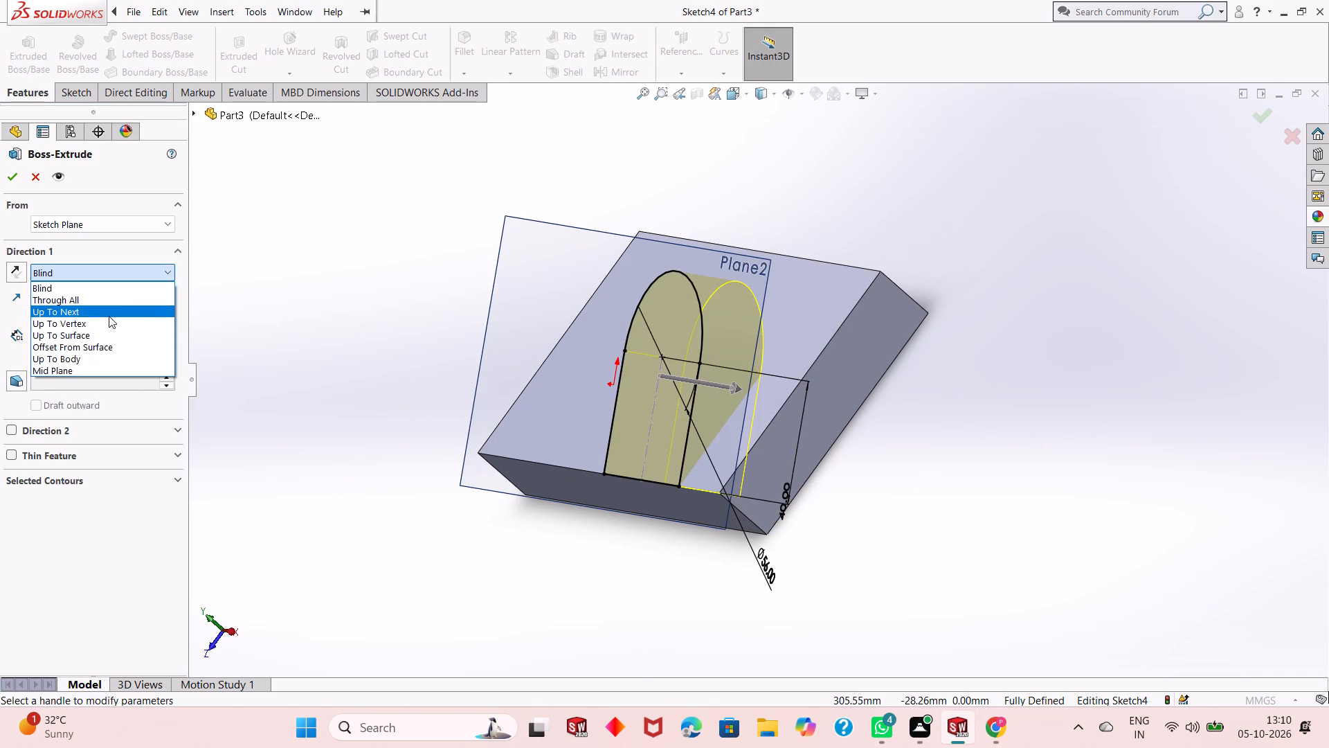
{"action": "left_click", "coordinate": [111, 316]}
{"action": "left_click", "coordinate": [11, 176]}
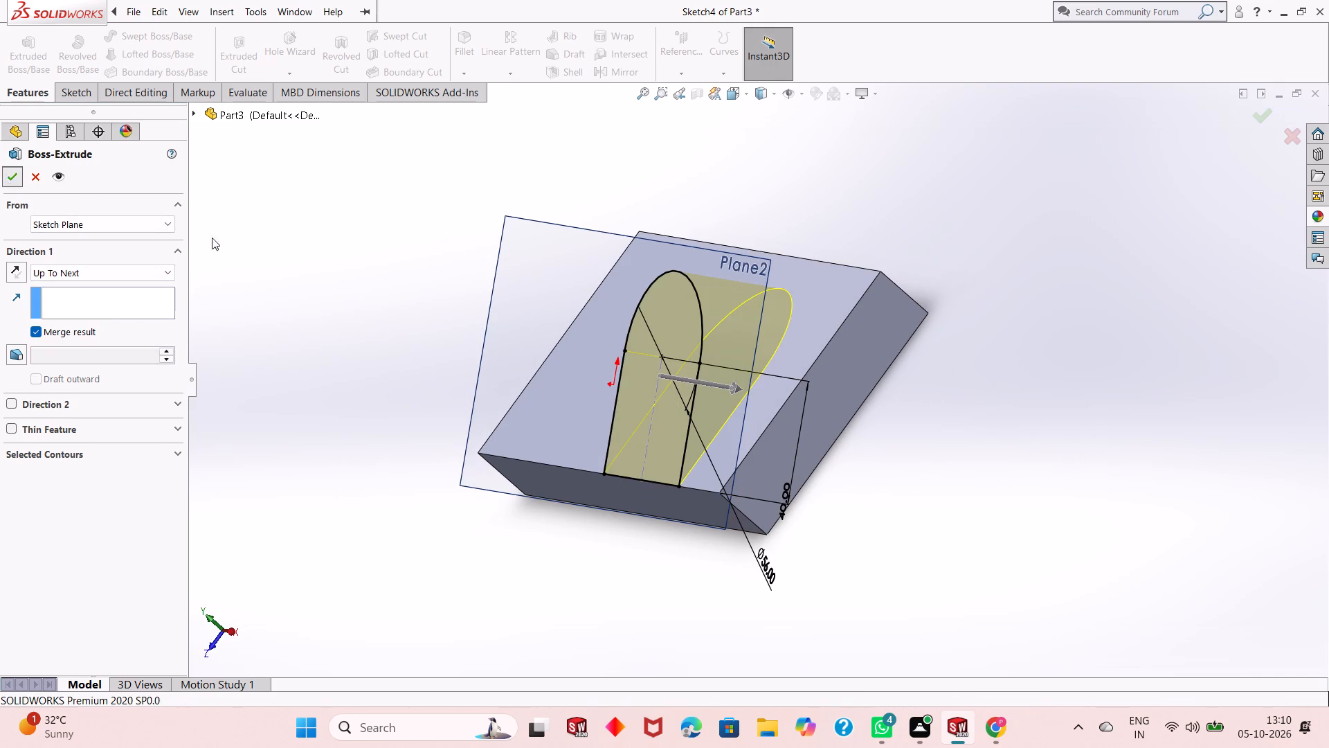
{"action": "left_click", "coordinate": [409, 373]}
Start a sketch on the lug's inclined front face and draw a circle about 33 mm in diameter at the construction line's upper end.
{"action": "left_click", "coordinate": [663, 336]}
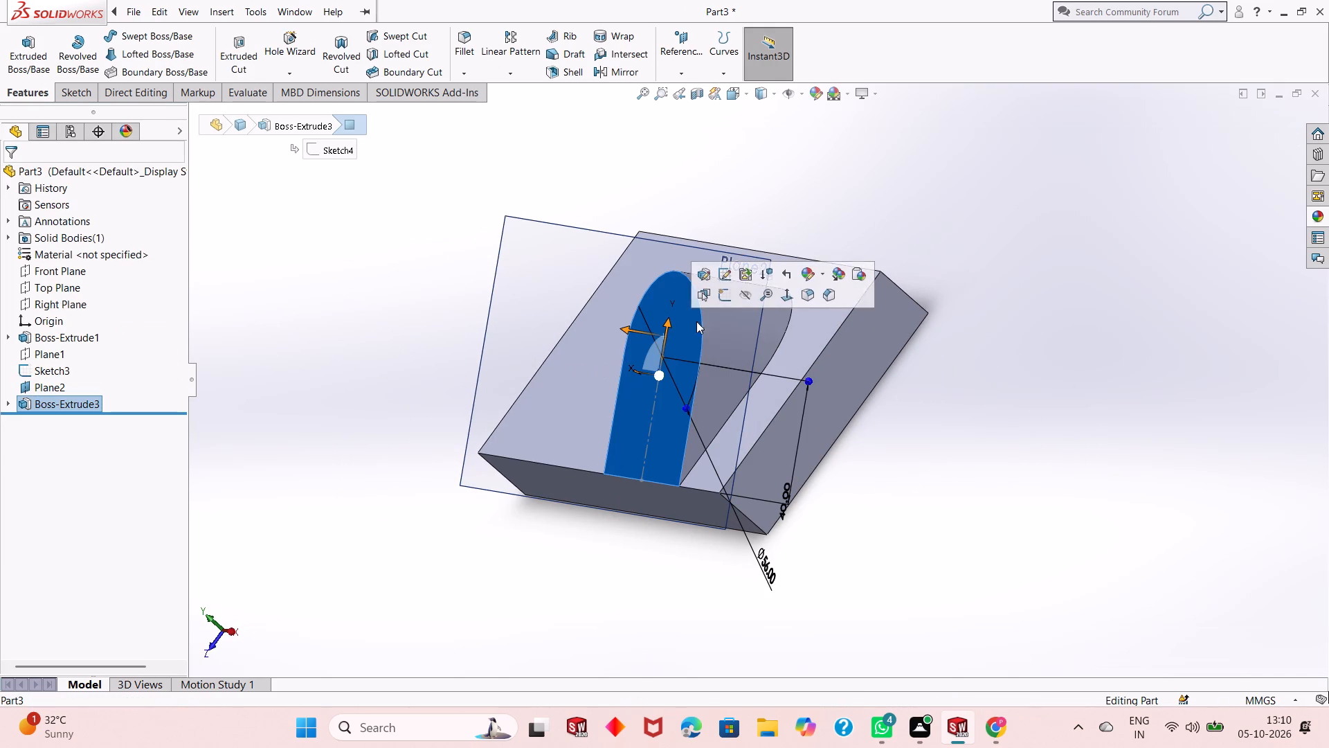
{"action": "left_click", "coordinate": [729, 303]}
{"action": "key", "text": "ctrl+8"}
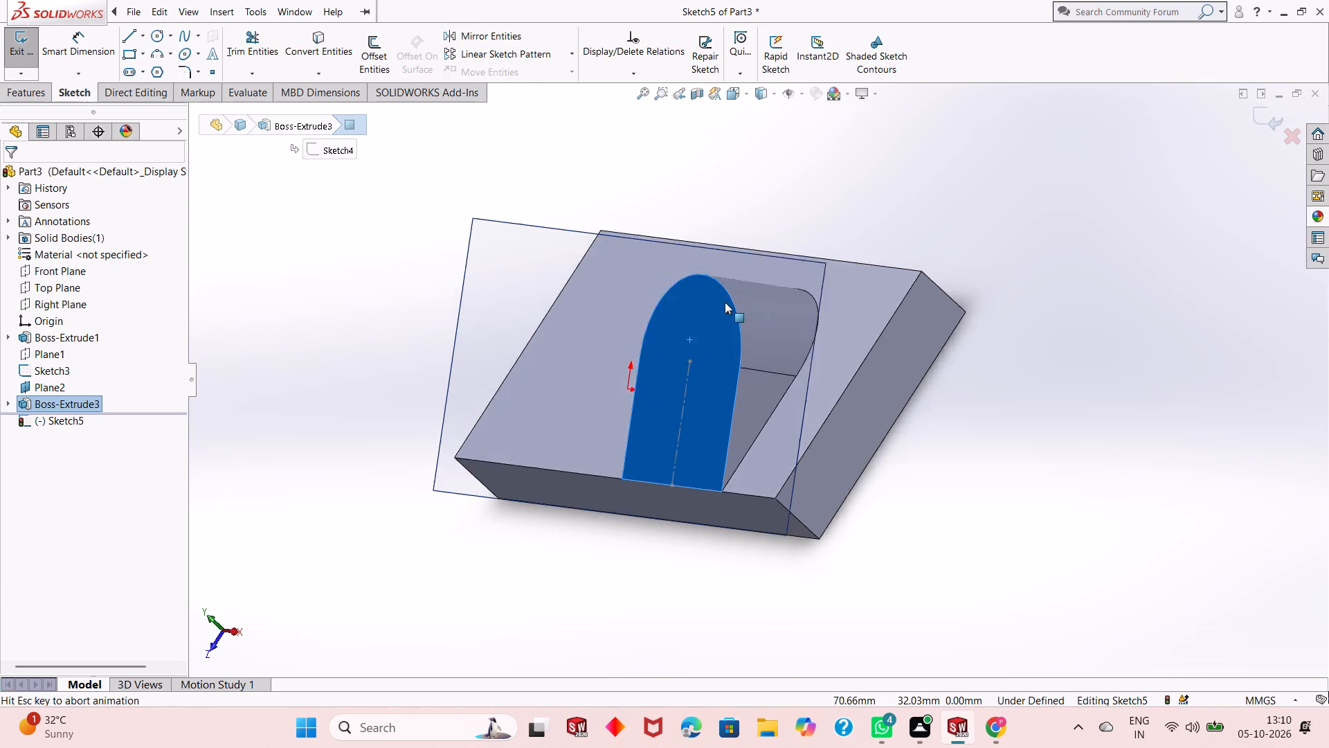
{"action": "scroll", "coordinate": [992, 442], "scroll_direction": "down", "scroll_amount": 1}
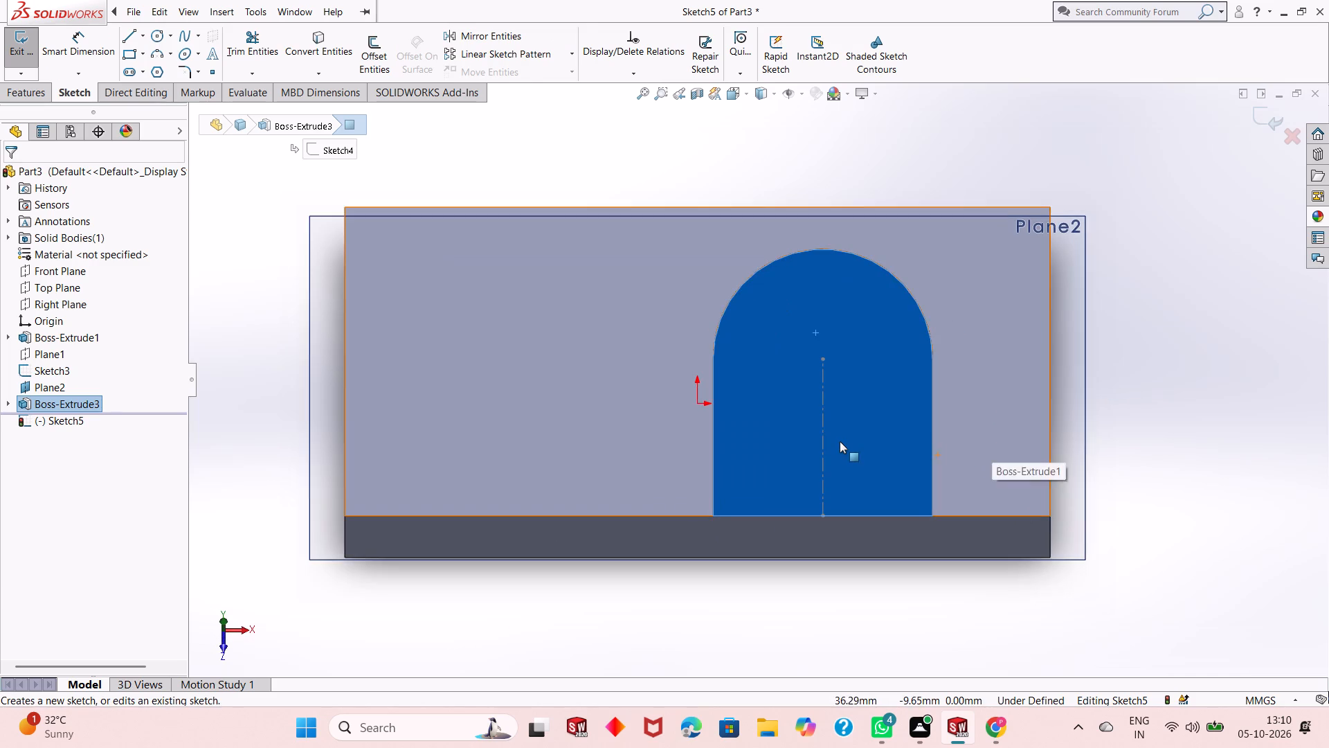
{"action": "scroll", "coordinate": [839, 440], "scroll_direction": "up", "scroll_amount": 1}
{"action": "left_click", "coordinate": [1102, 330]}
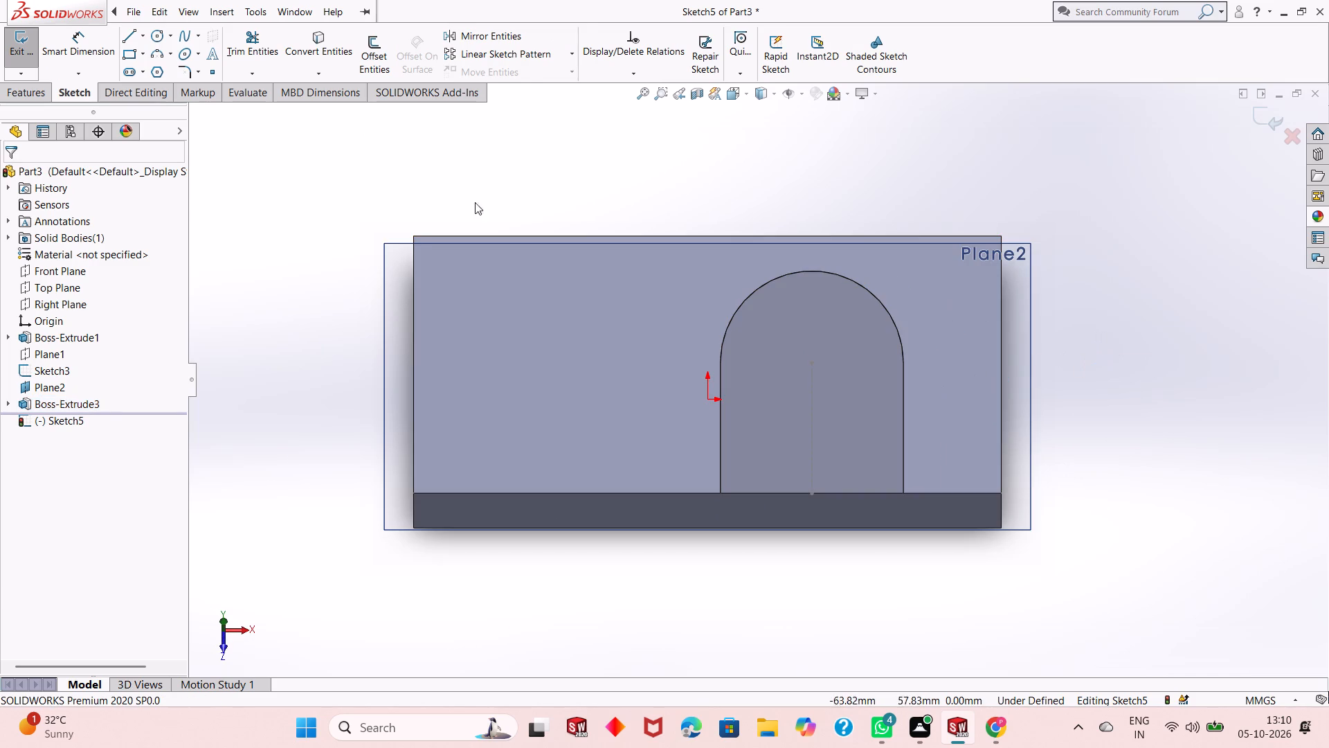
{"action": "left_click", "coordinate": [159, 37]}
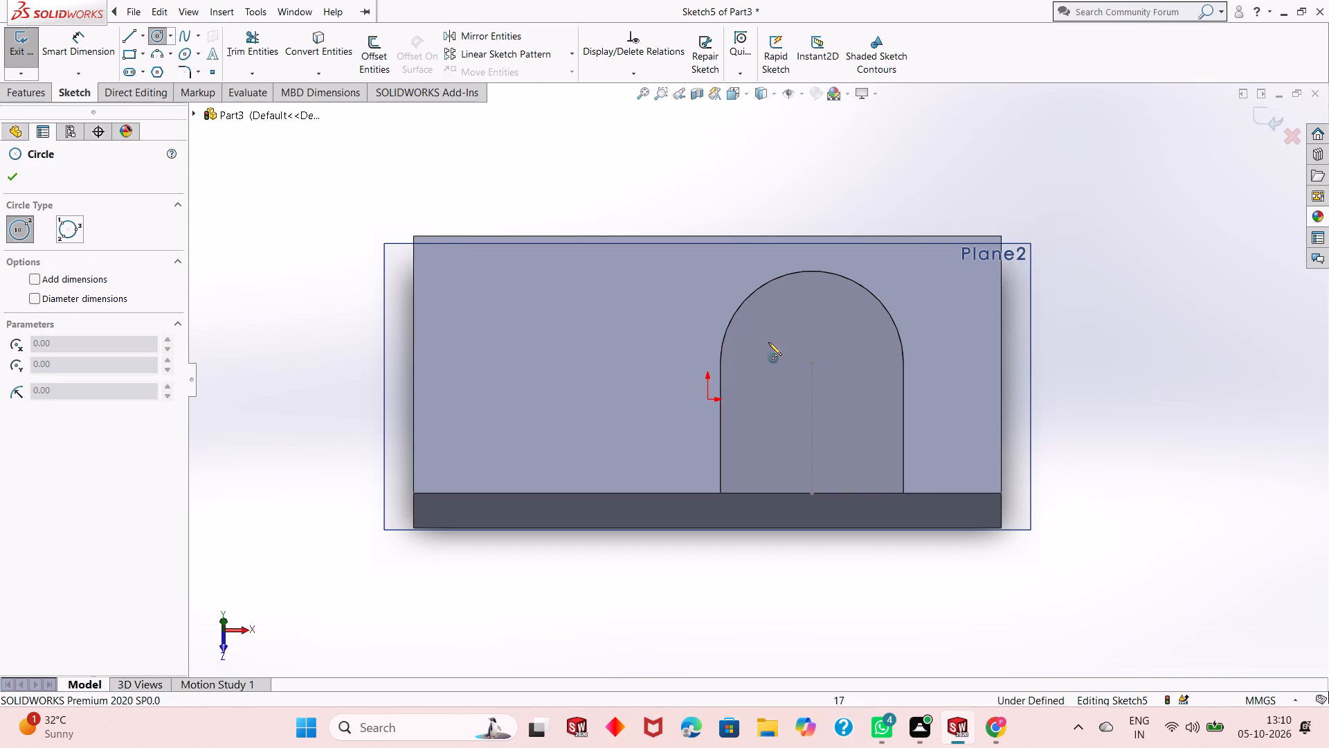
{"action": "left_click", "coordinate": [812, 363]}
{"action": "left_click", "coordinate": [850, 323]}
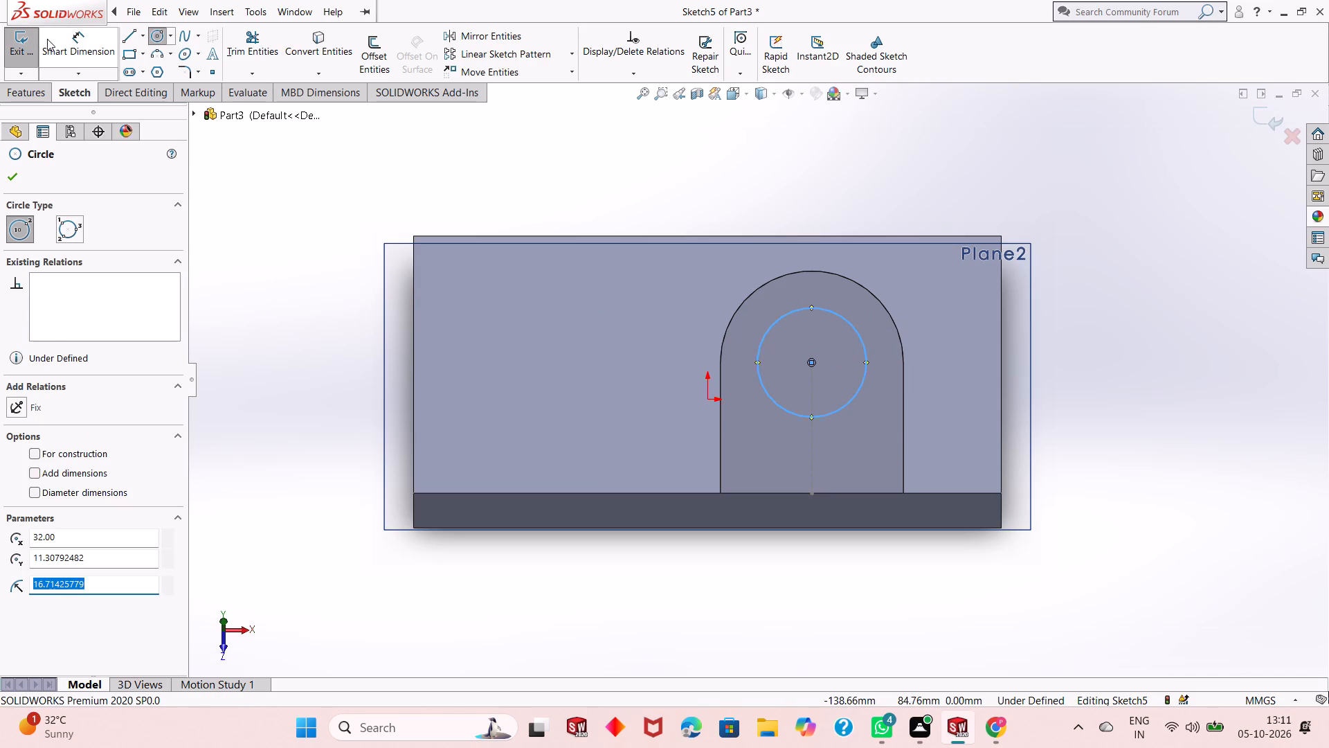
Dimension the new circle on the lug face with a diameter of 35 mm.
{"action": "left_click", "coordinate": [72, 44]}
{"action": "left_click", "coordinate": [788, 412]}
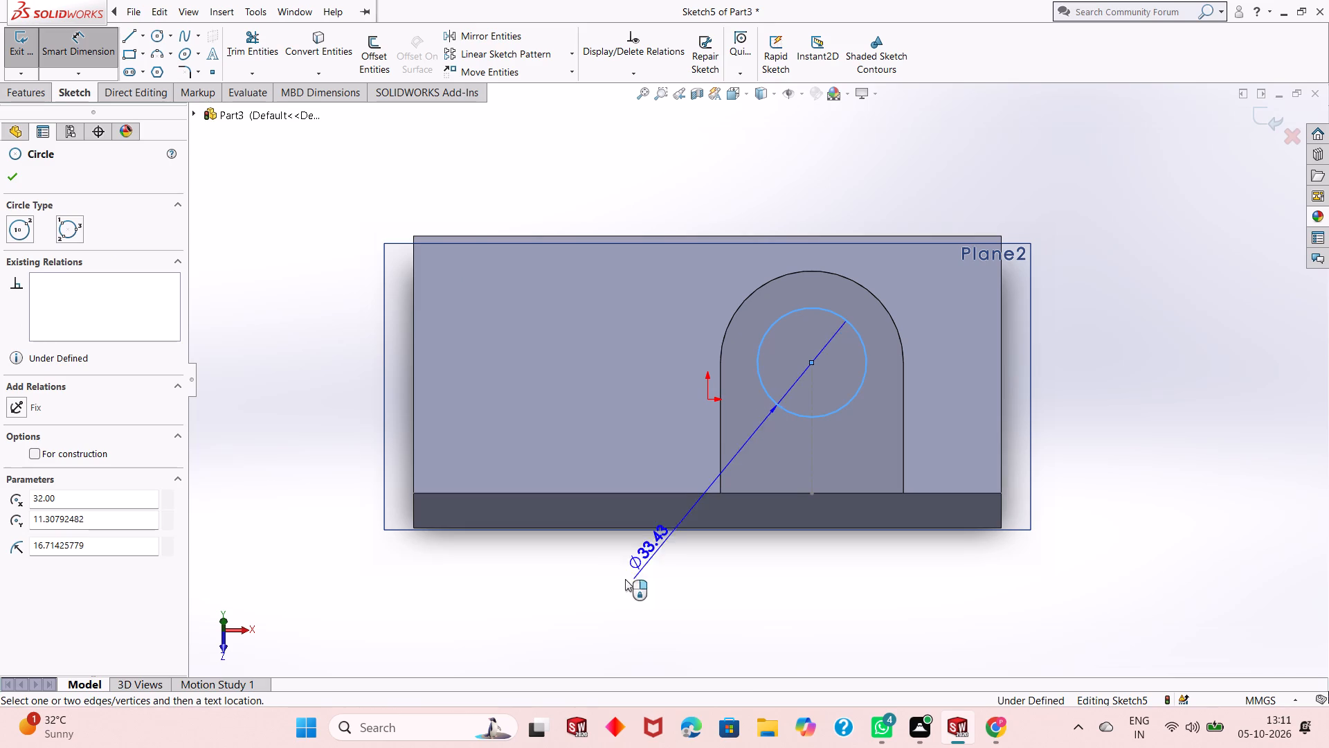
{"action": "left_click", "coordinate": [554, 633]}
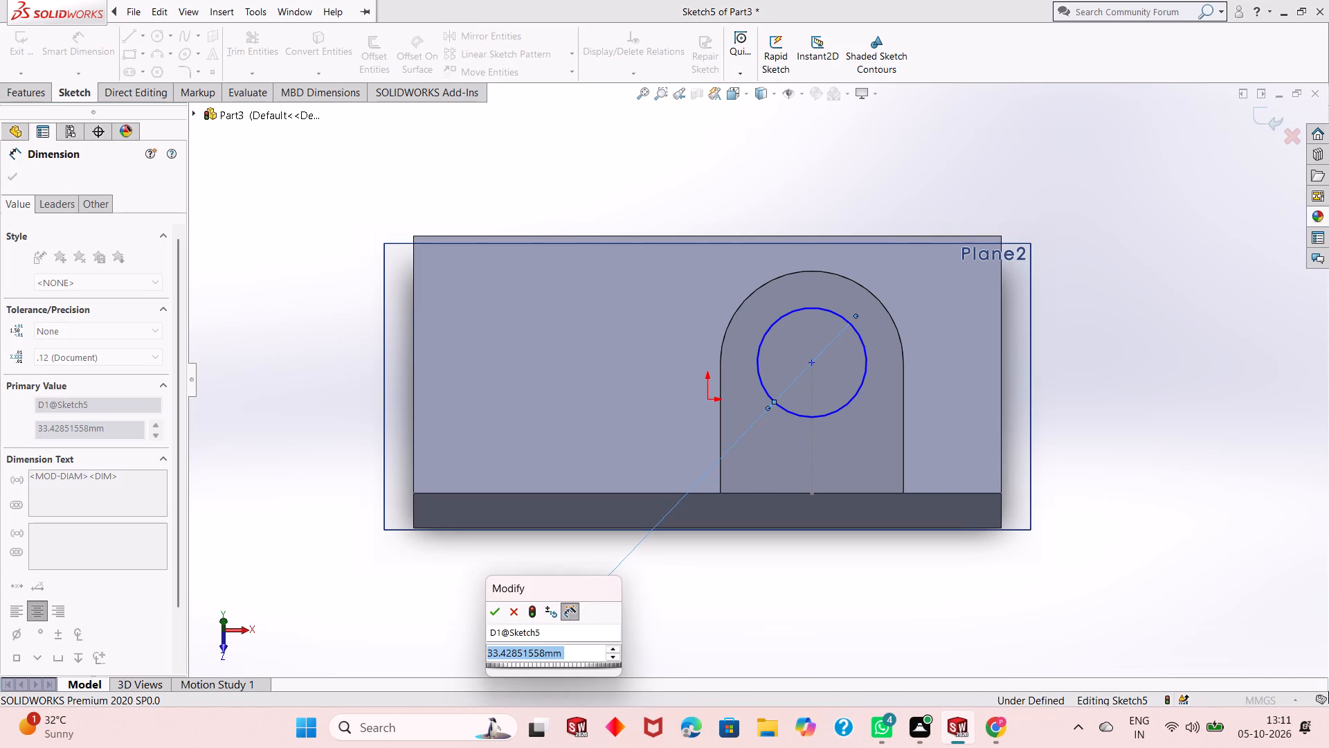
{"action": "type", "text": "35"}
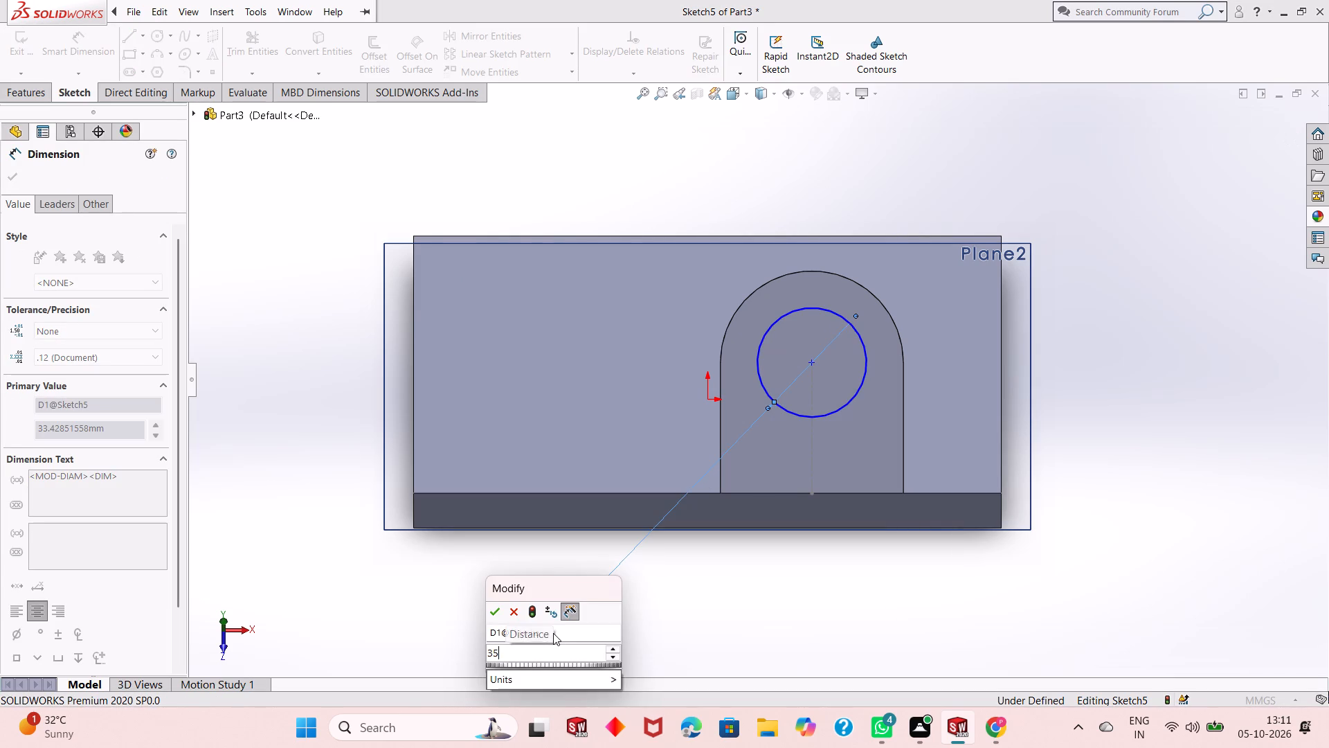
{"action": "key", "text": "Return"}
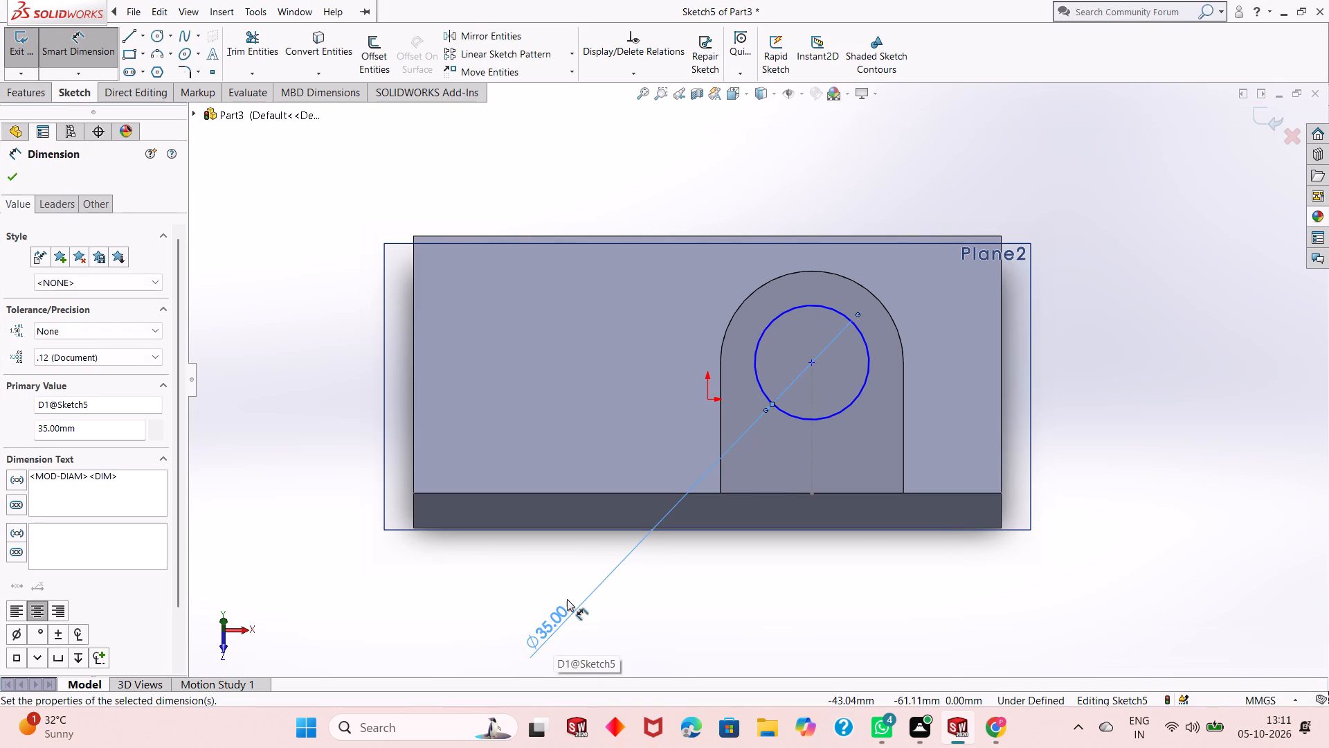
Dimension the vertical distance from the circle's centre to the lug face's bottom edge.
{"action": "left_click", "coordinate": [813, 360]}
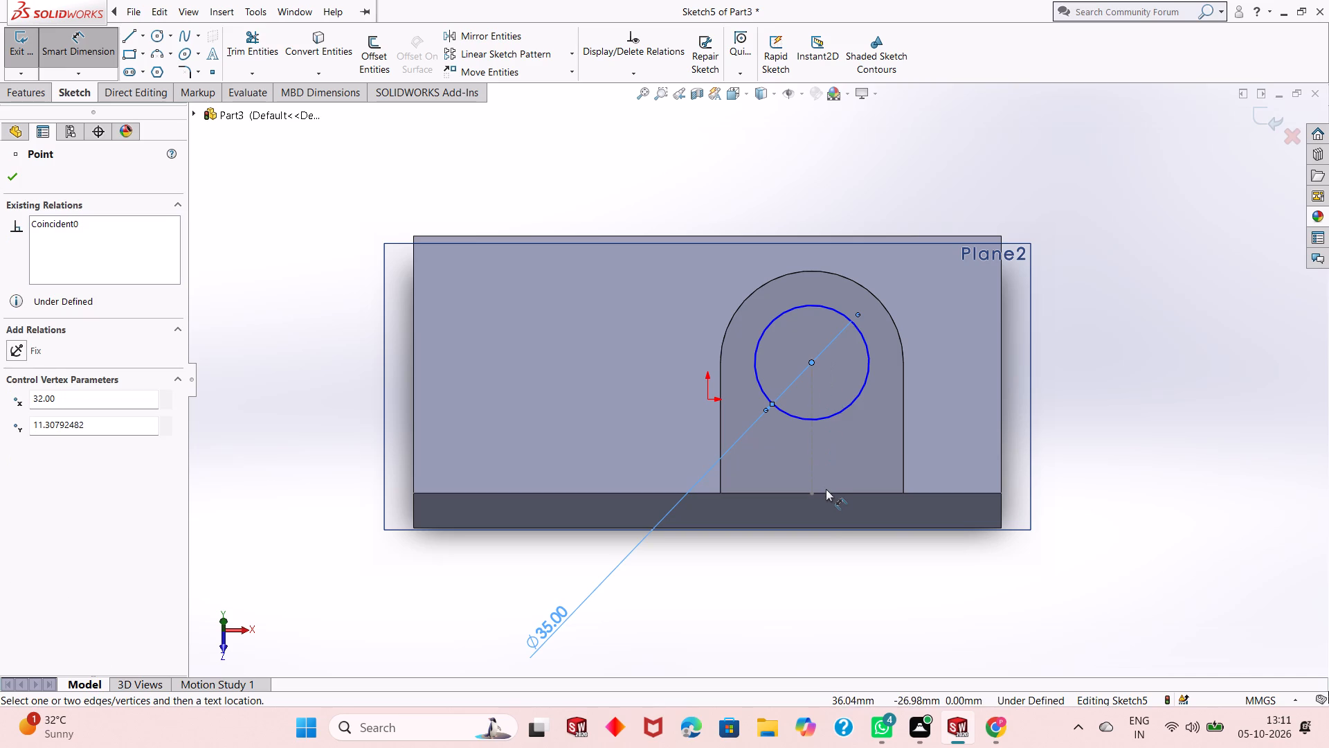
{"action": "left_click", "coordinate": [829, 493]}
{"action": "left_click", "coordinate": [1091, 488]}
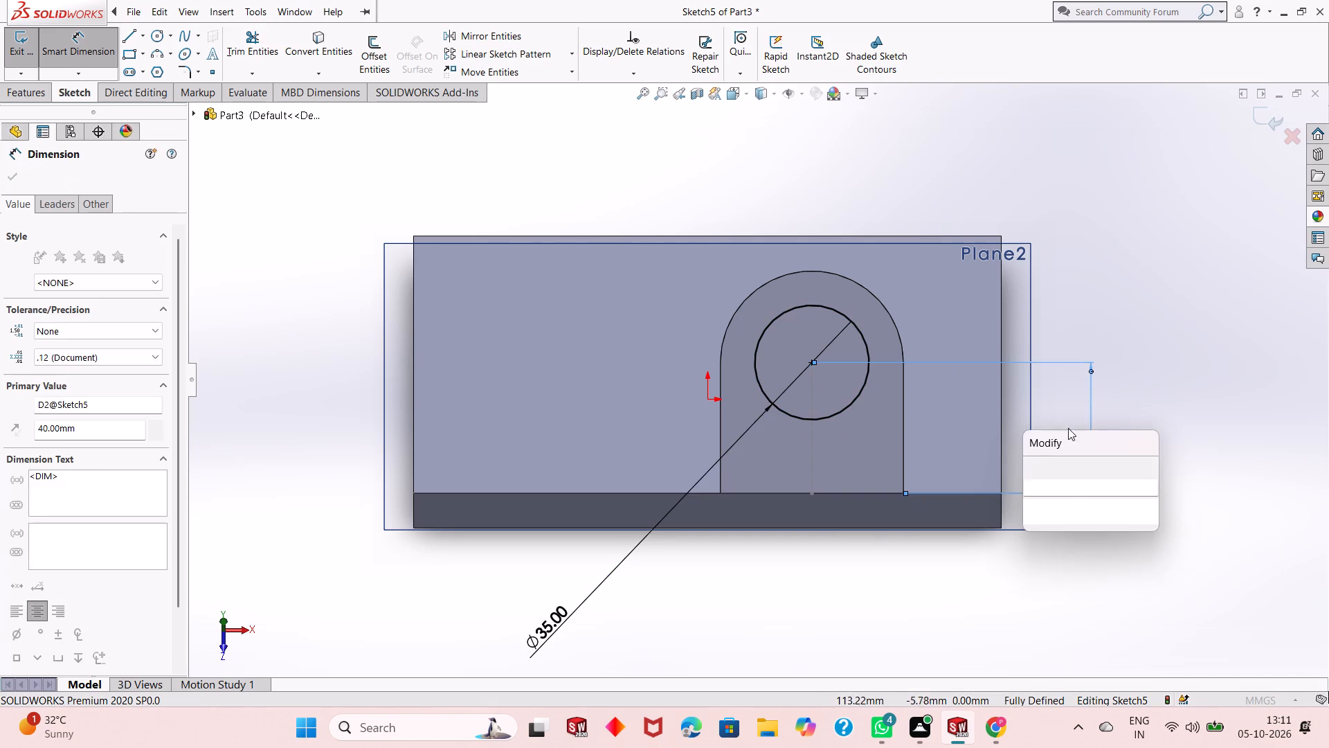
{"action": "left_click", "coordinate": [1029, 478]}
{"action": "left_click", "coordinate": [1029, 470]}
{"action": "right_click", "coordinate": [1080, 301]}
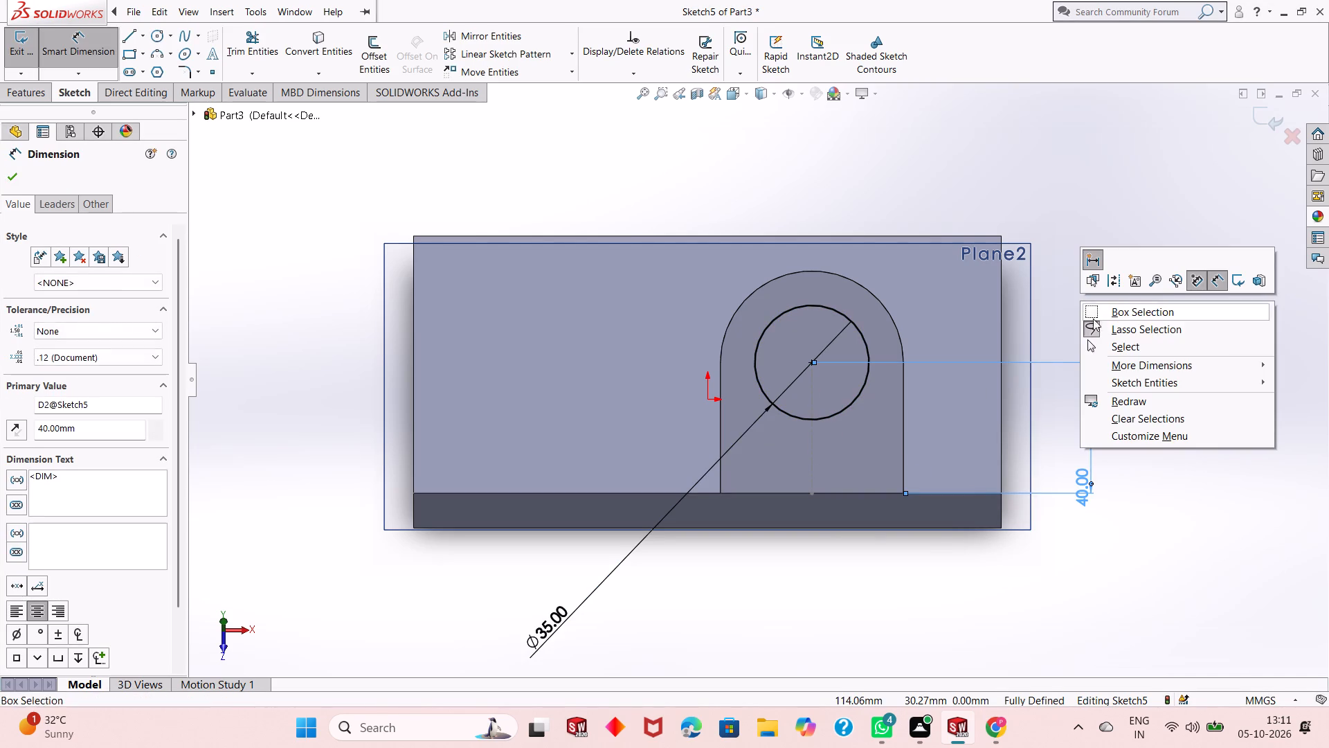
{"action": "left_click", "coordinate": [1101, 348]}
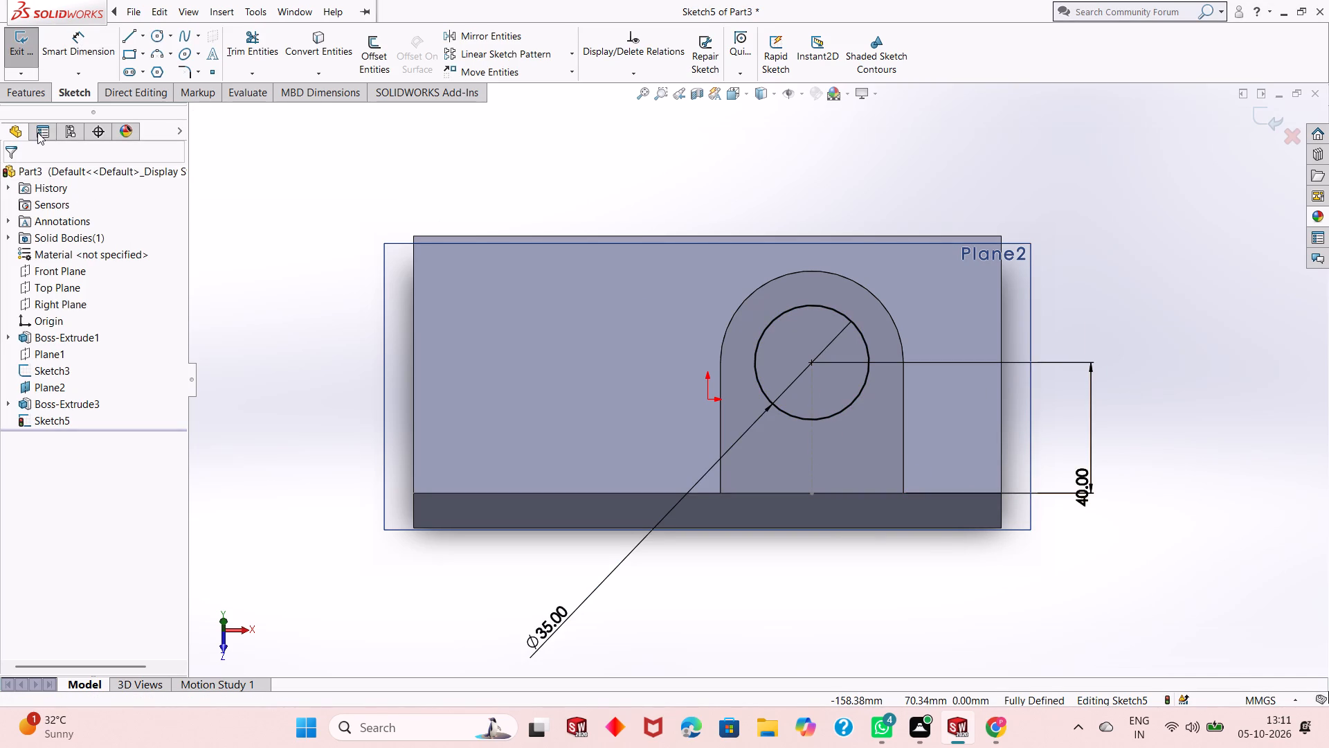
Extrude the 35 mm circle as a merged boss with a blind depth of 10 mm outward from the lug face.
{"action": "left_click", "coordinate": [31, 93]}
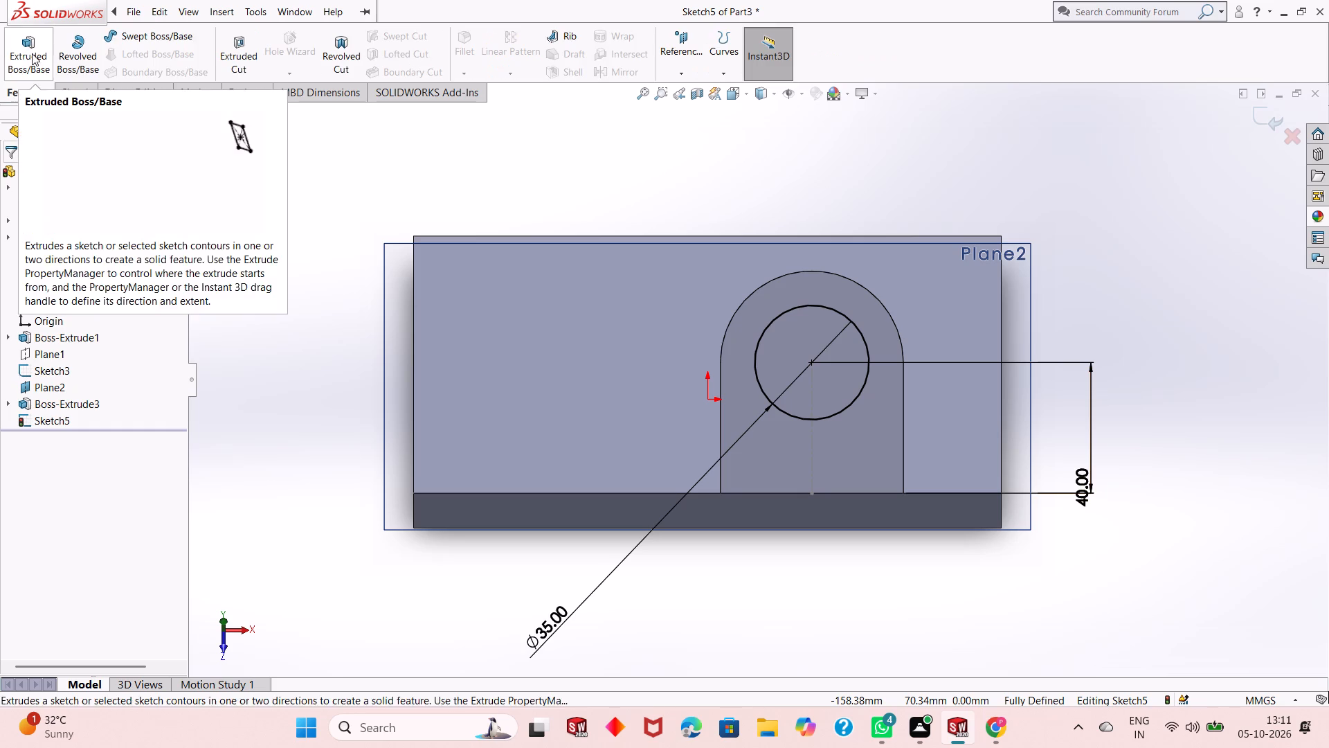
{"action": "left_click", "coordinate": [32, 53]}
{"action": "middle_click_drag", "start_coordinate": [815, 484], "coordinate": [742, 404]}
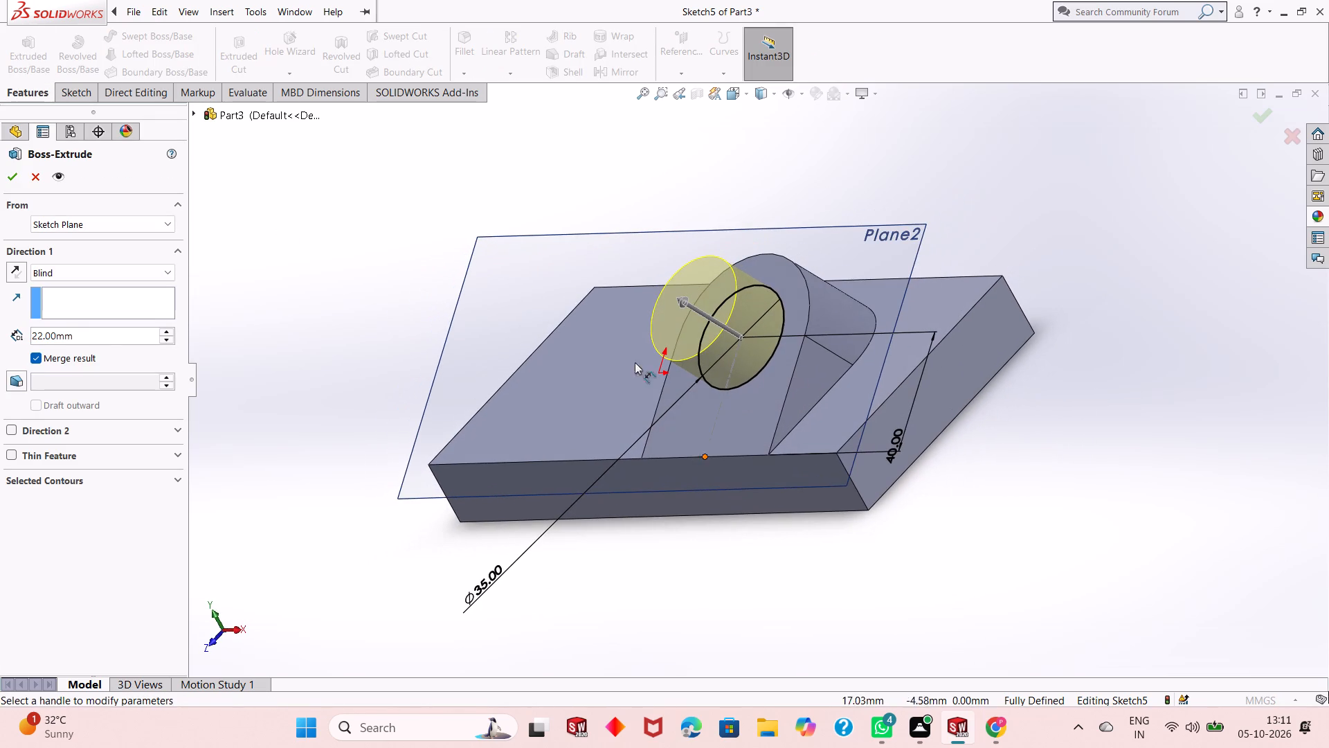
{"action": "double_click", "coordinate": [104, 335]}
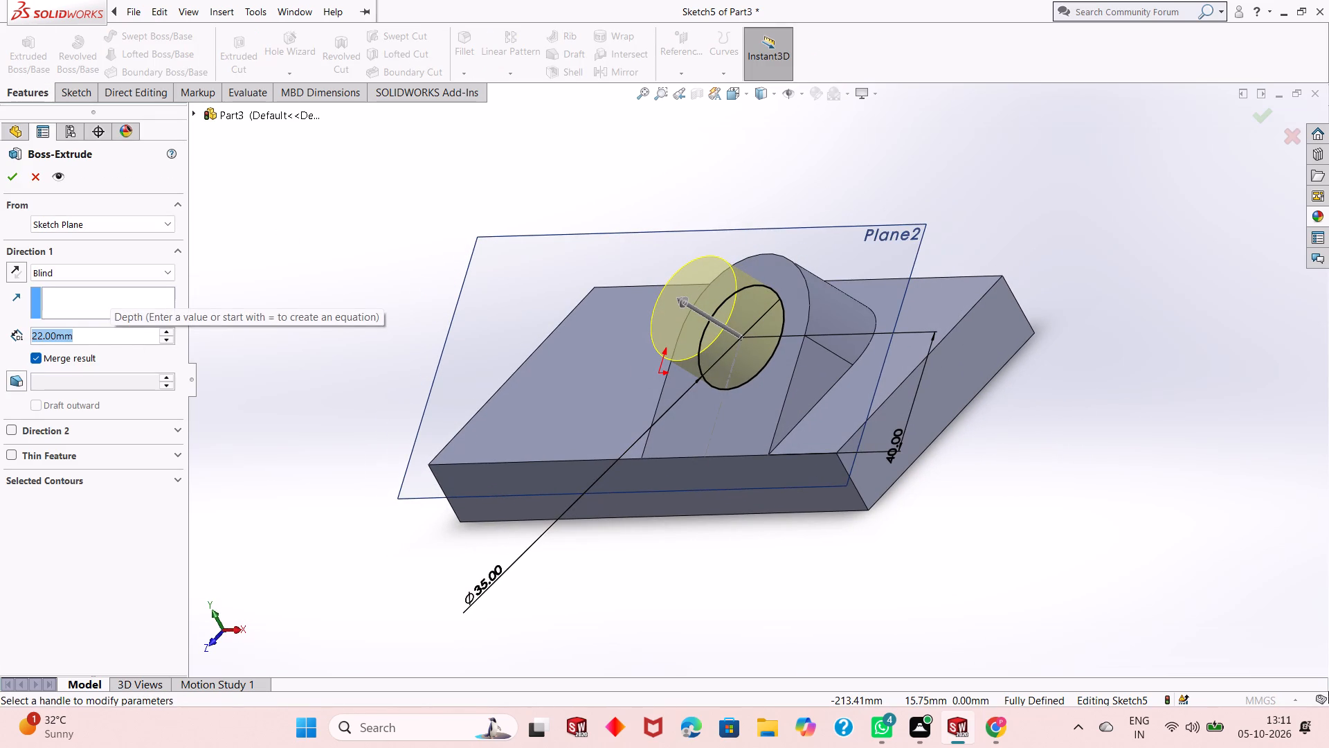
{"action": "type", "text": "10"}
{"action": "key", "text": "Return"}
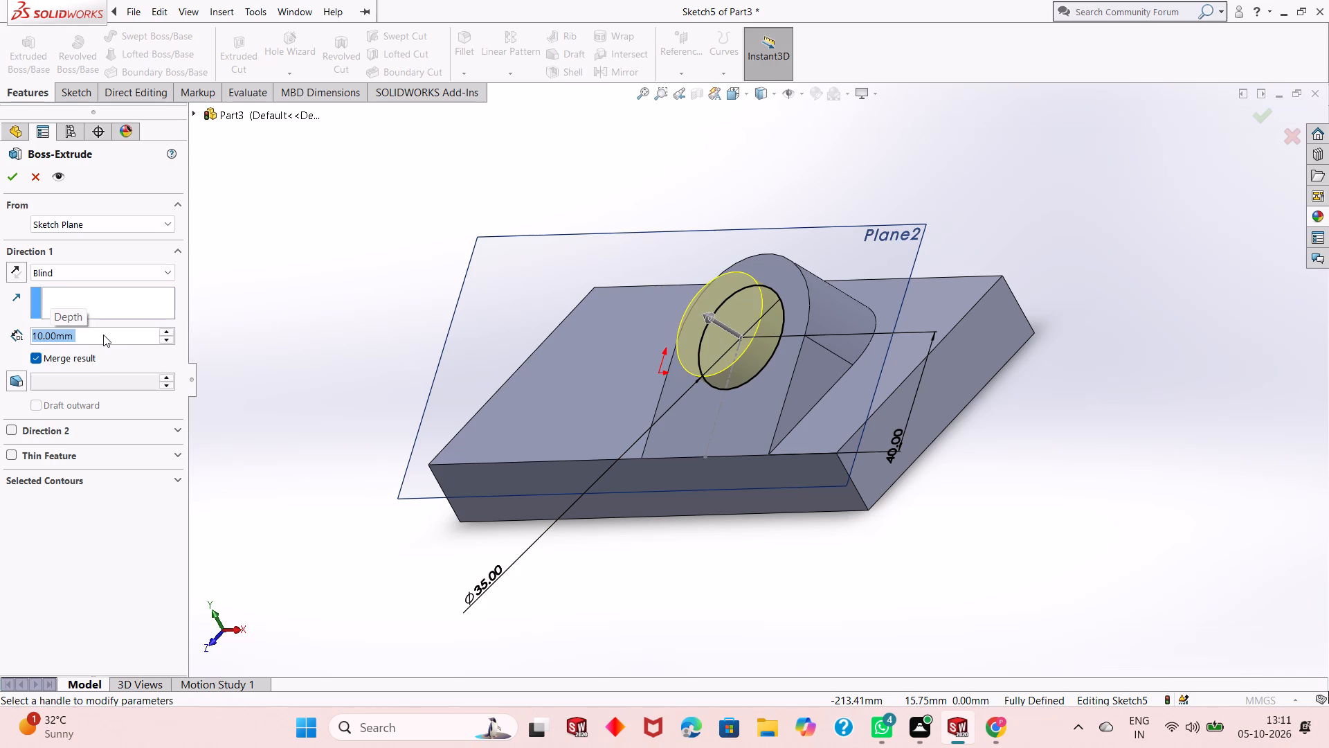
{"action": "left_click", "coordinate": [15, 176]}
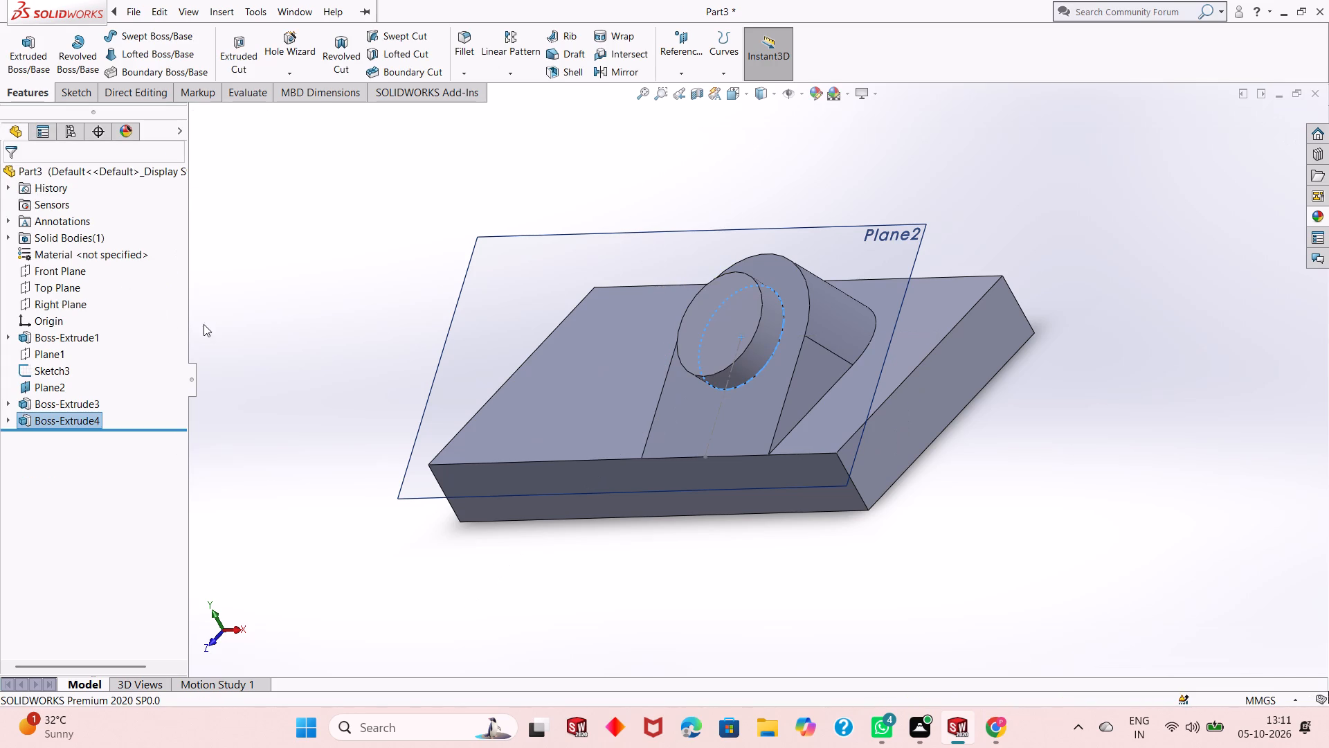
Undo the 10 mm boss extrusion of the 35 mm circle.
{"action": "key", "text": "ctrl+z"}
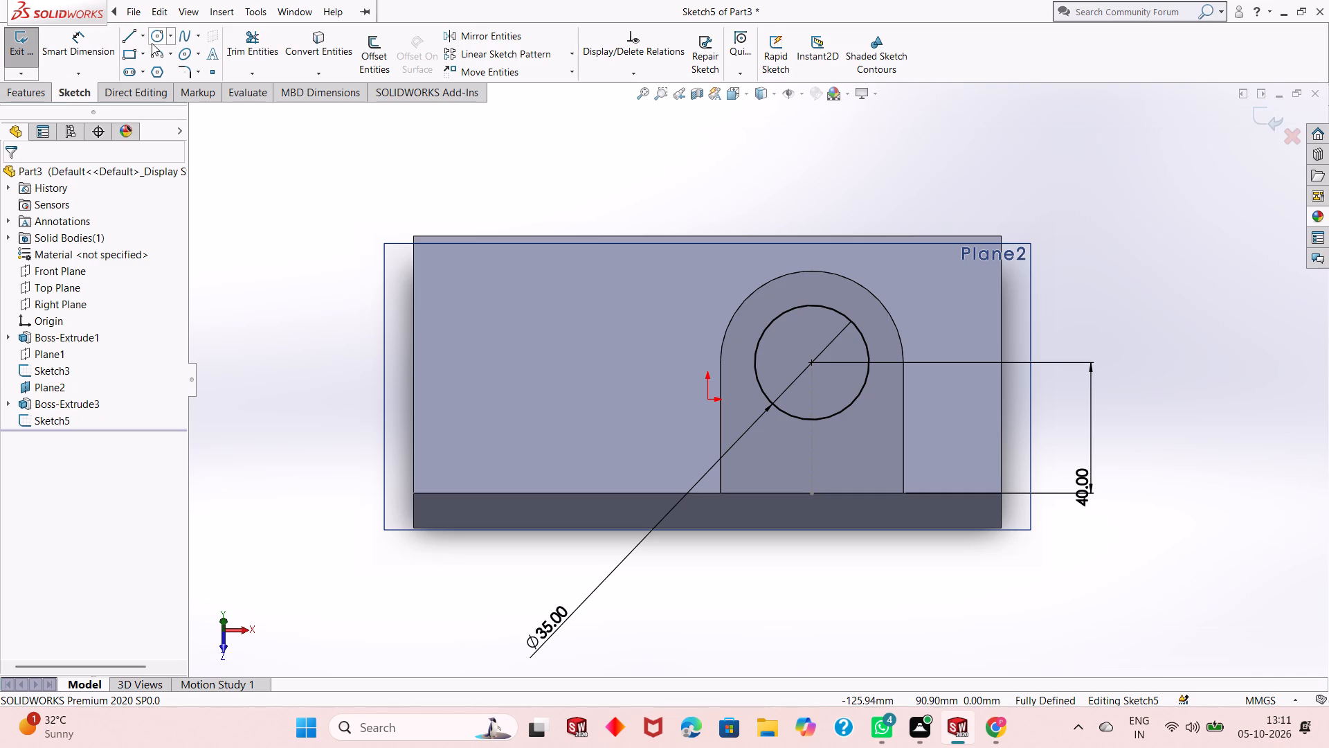
Sketch a circle about 16.7 mm in diameter, concentric with the 35 mm circle on the lug face.
{"action": "left_click", "coordinate": [152, 43]}
{"action": "left_click", "coordinate": [809, 362]}
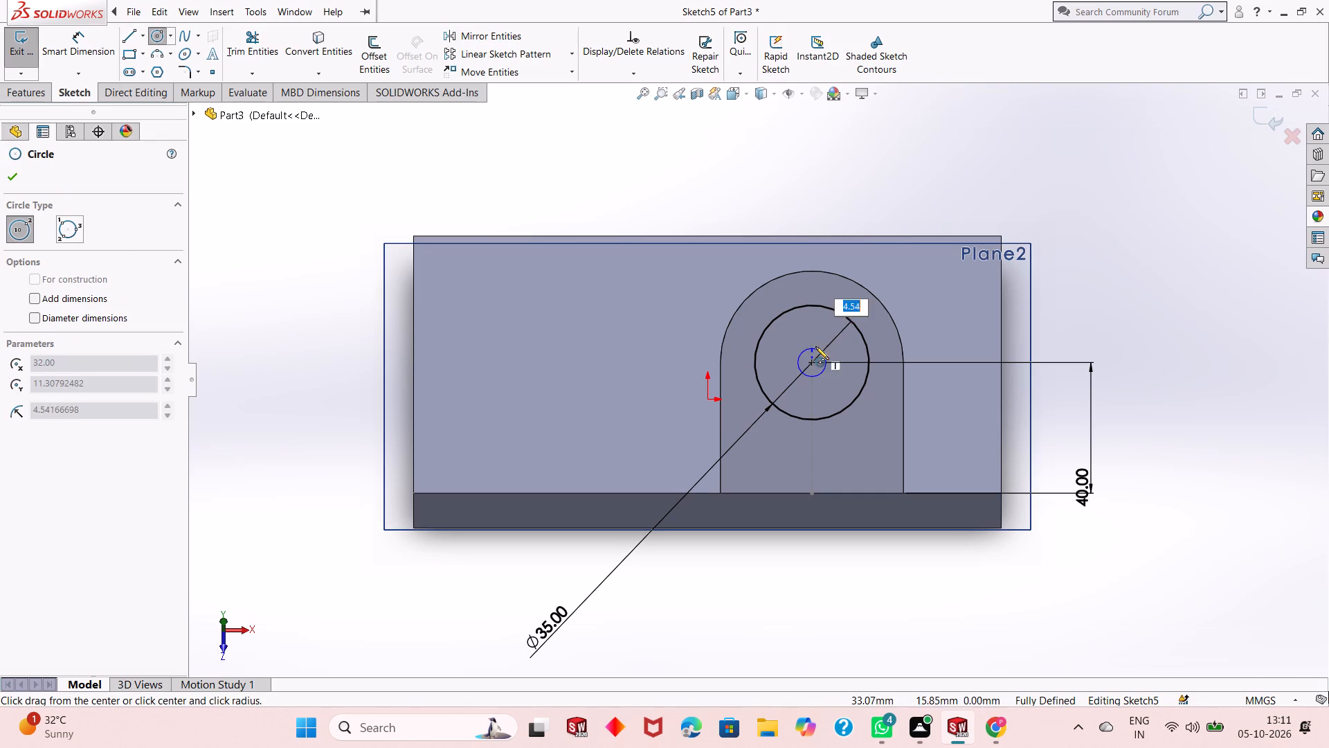
{"action": "left_click", "coordinate": [820, 337]}
{"action": "left_click", "coordinate": [12, 181]}
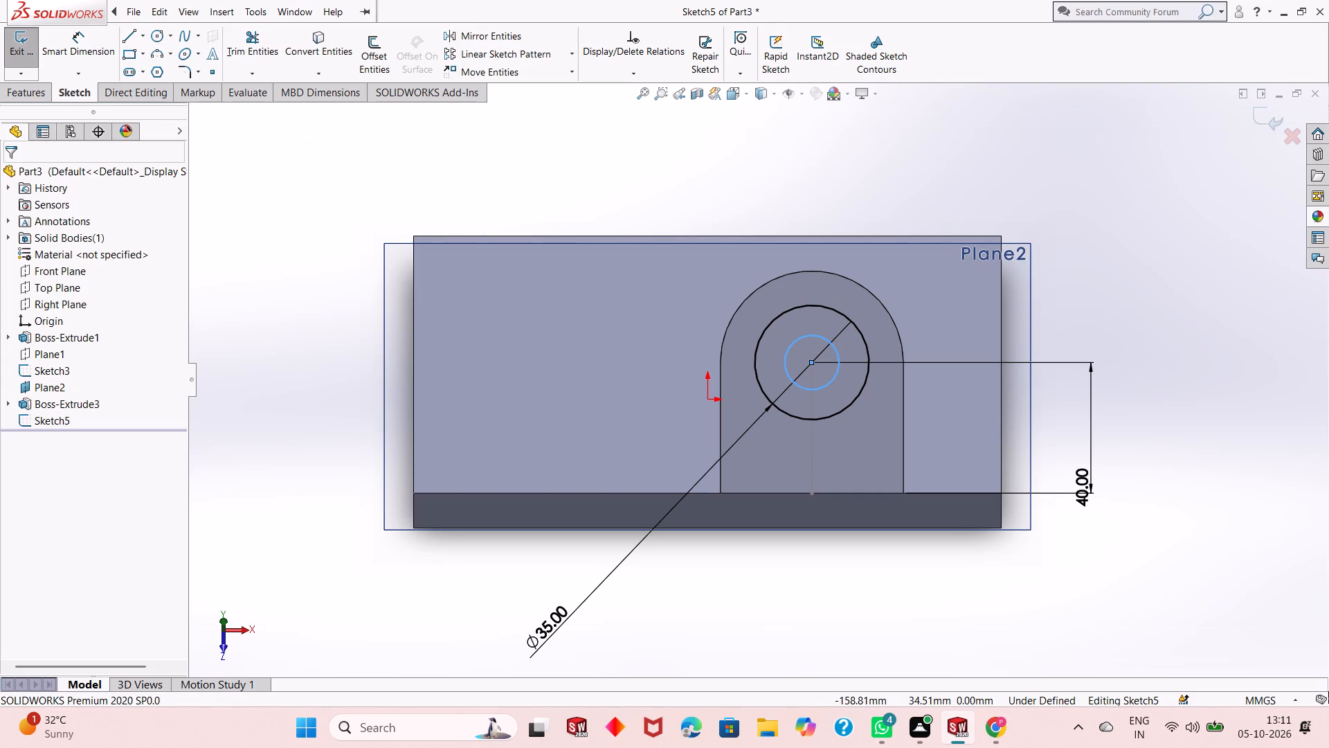
Dimension the inner concentric circle with a diameter of 15 mm.
{"action": "left_click", "coordinate": [77, 62]}
{"action": "left_click", "coordinate": [818, 391]}
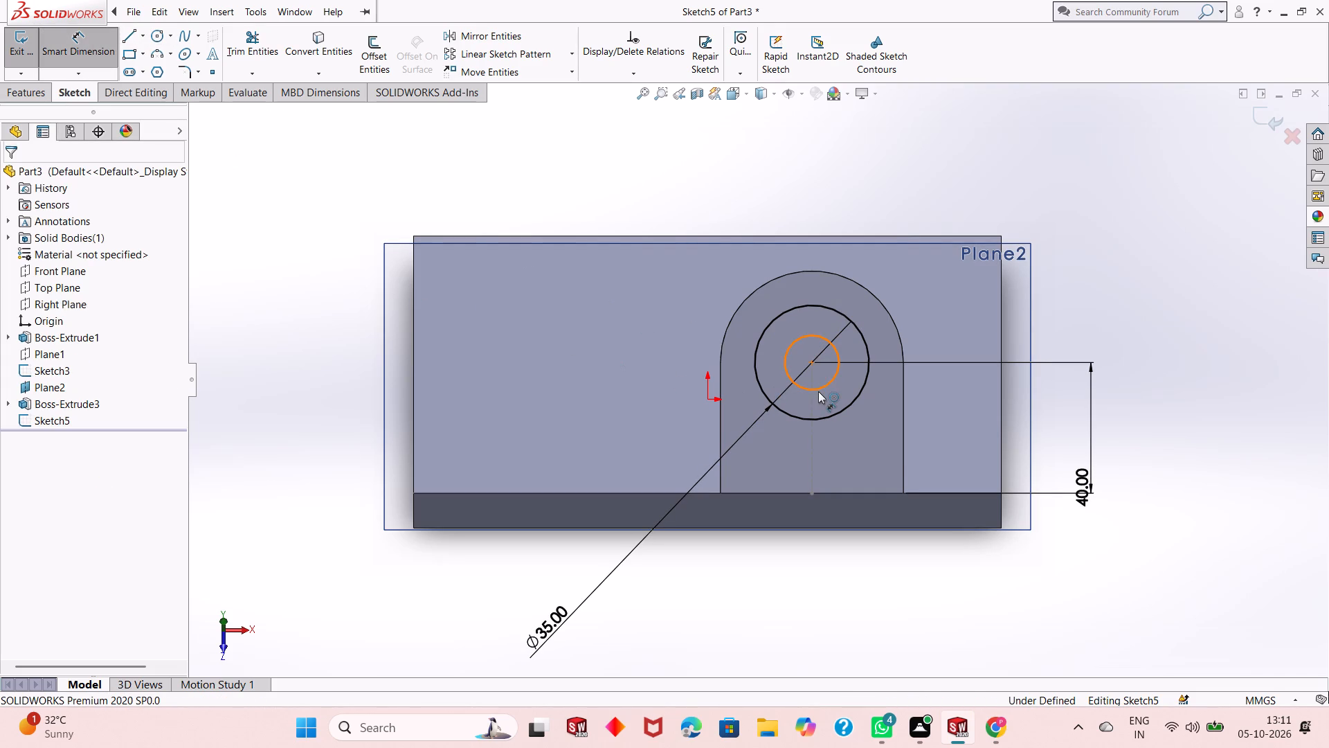
{"action": "left_click", "coordinate": [1076, 616]}
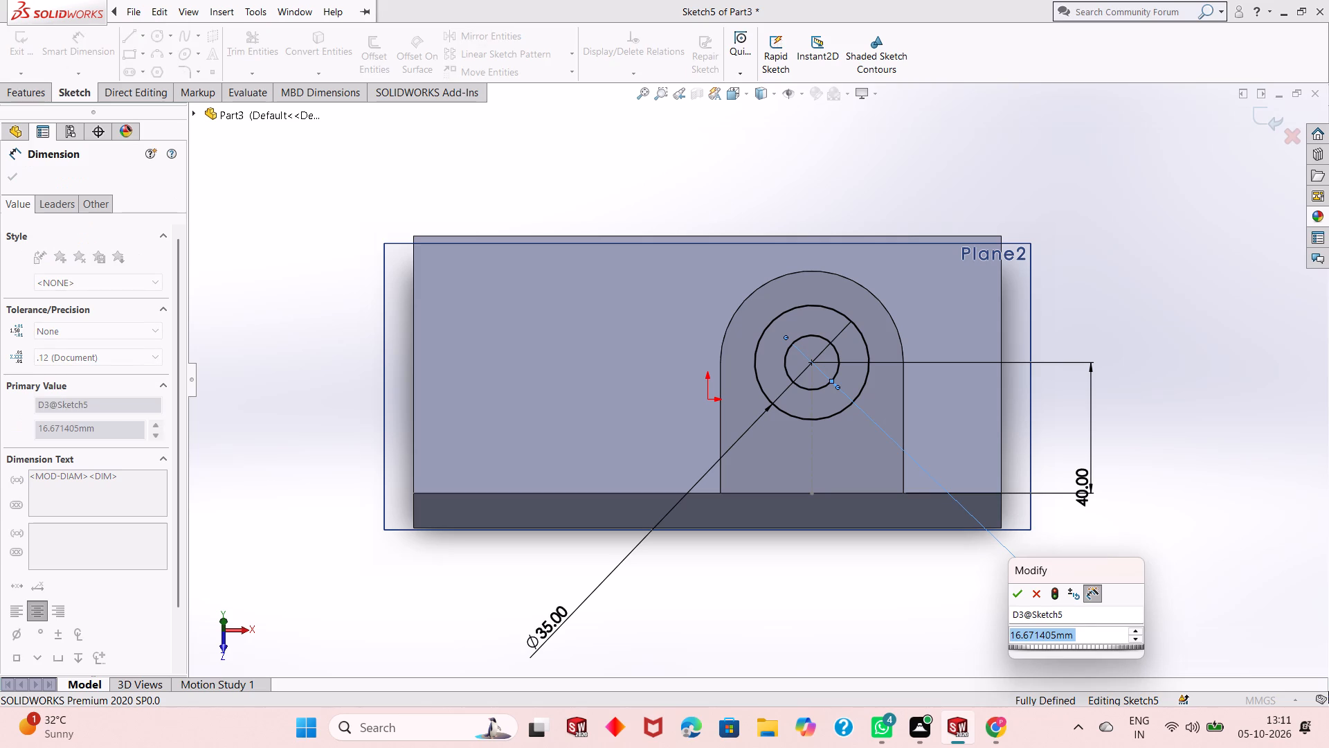
{"action": "type", "text": "15"}
{"action": "key", "text": "Return"}
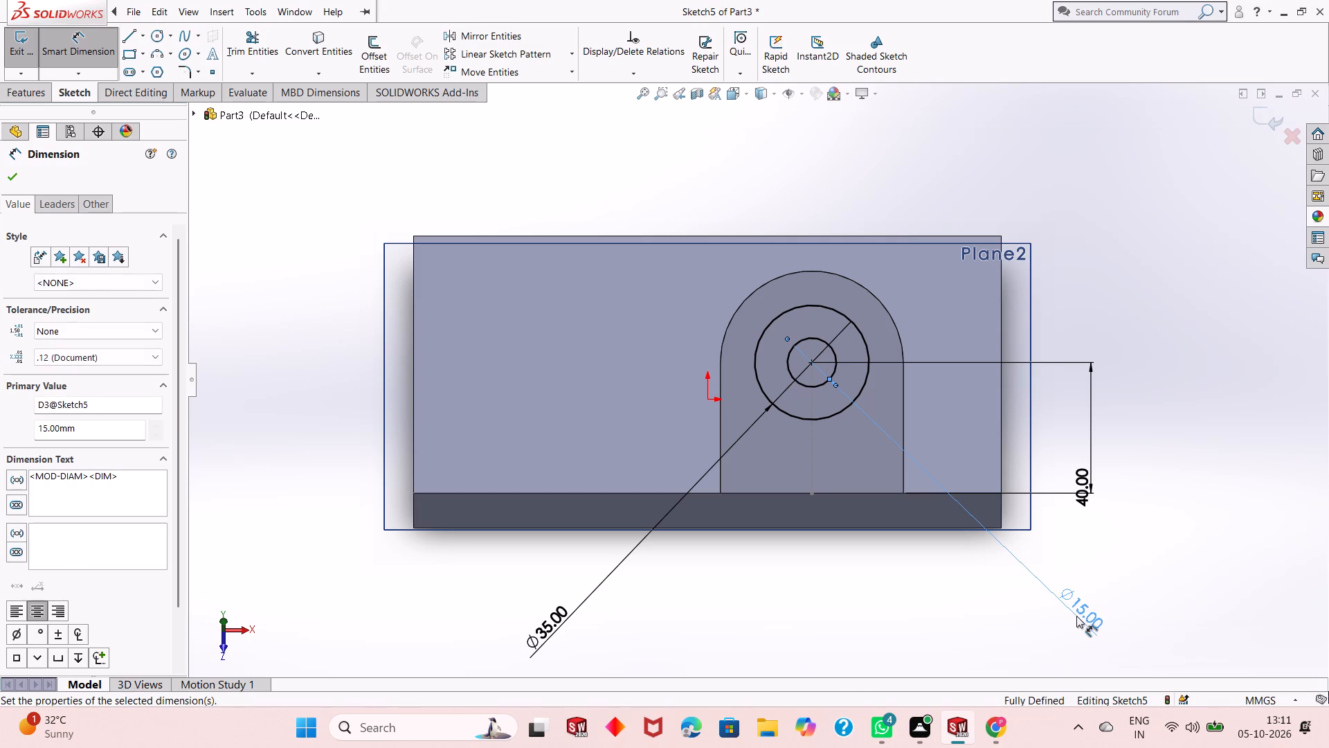
{"action": "right_click", "coordinate": [1099, 349]}
{"action": "left_click", "coordinate": [1117, 390]}
Extrude the ring between the 35 mm and 15 mm circles as a merged boss, 10 mm blind outward from the lug face.
{"action": "scroll", "coordinate": [903, 411], "scroll_direction": "up", "scroll_amount": 1}
{"action": "middle_click_drag", "start_coordinate": [922, 416], "coordinate": [855, 348]}
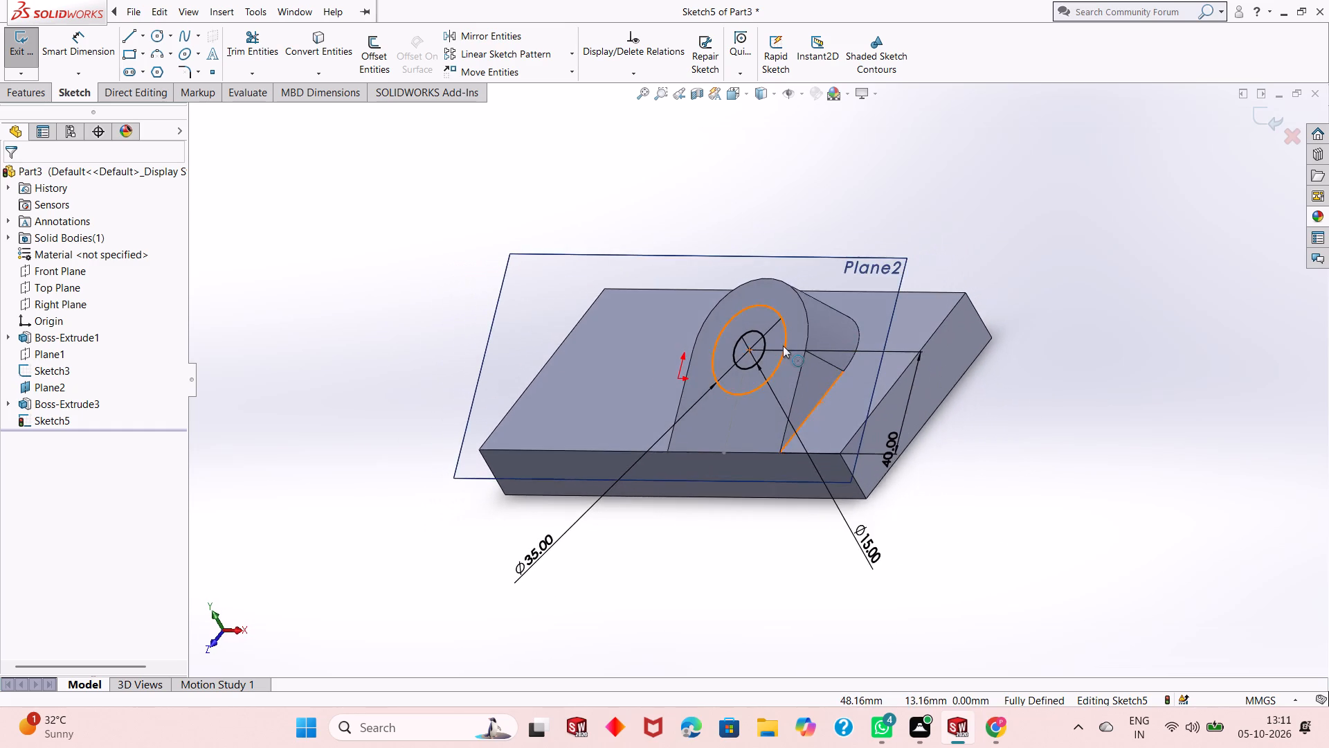
{"action": "scroll", "coordinate": [783, 346], "scroll_direction": "down", "scroll_amount": 3}
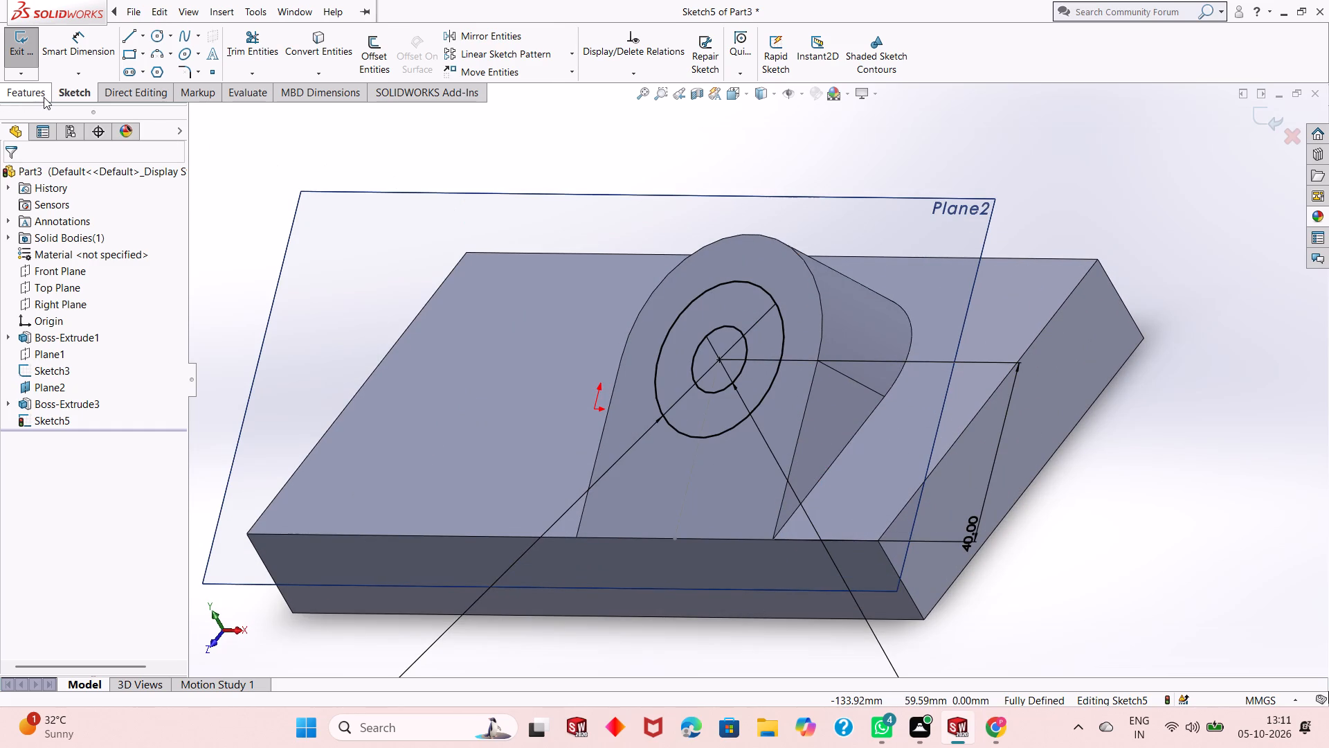
{"action": "left_click", "coordinate": [44, 97]}
{"action": "left_click", "coordinate": [37, 59]}
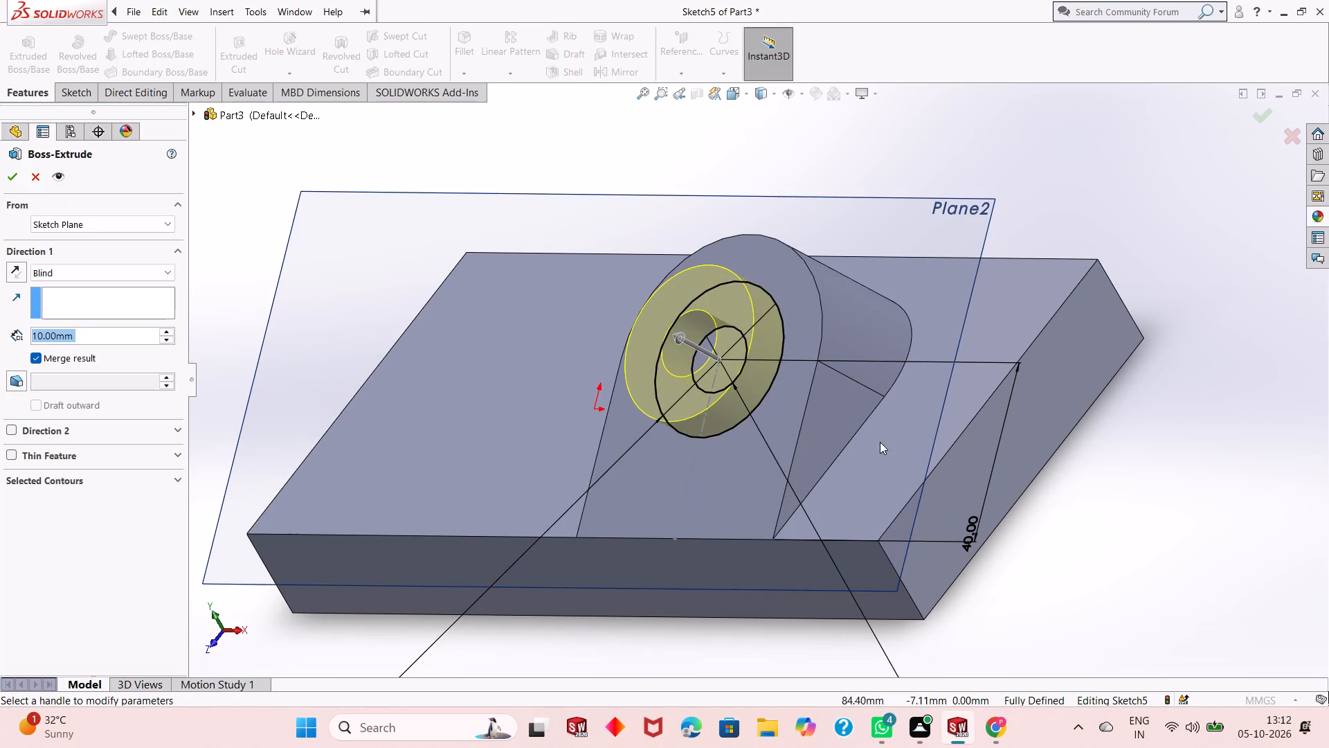
{"action": "scroll", "coordinate": [871, 439], "scroll_direction": "up", "scroll_amount": 1}
{"action": "scroll", "coordinate": [826, 403], "scroll_direction": "up", "scroll_amount": 3}
{"action": "scroll", "coordinate": [763, 364], "scroll_direction": "down", "scroll_amount": 2}
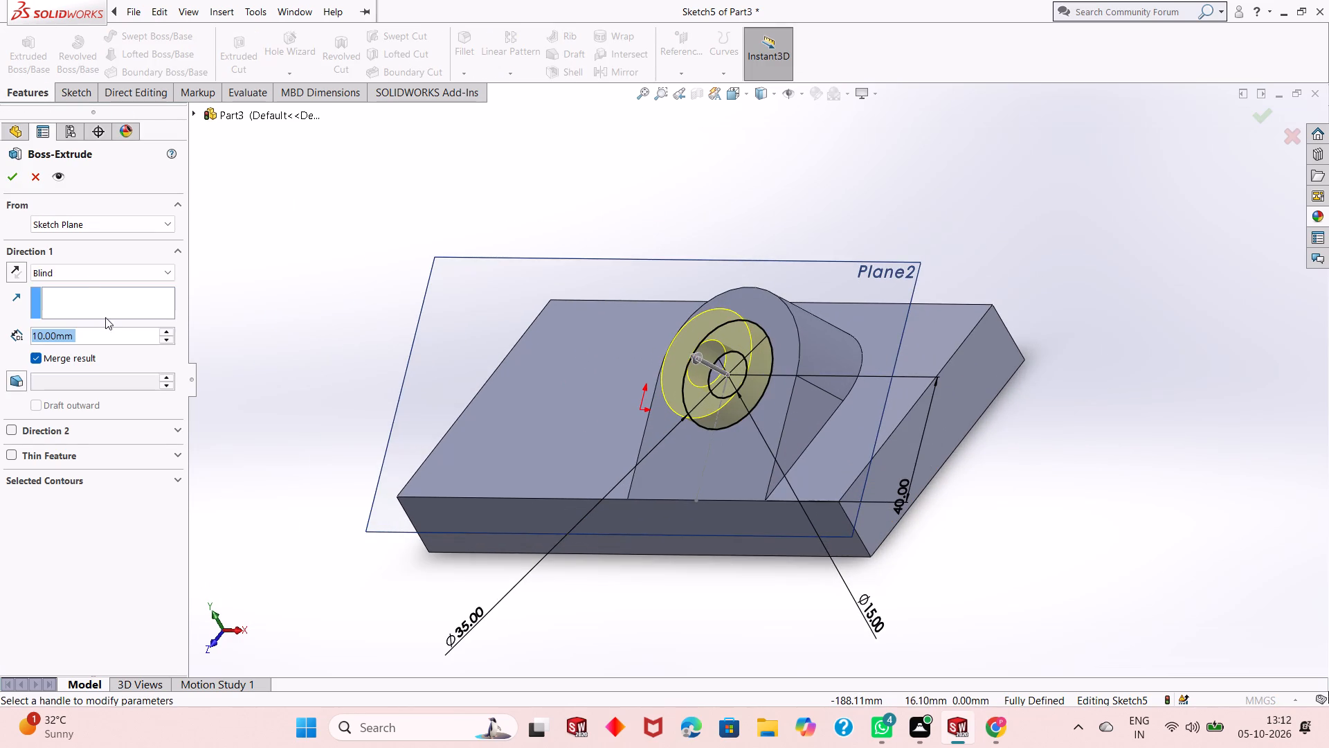
{"action": "left_click", "coordinate": [11, 179]}
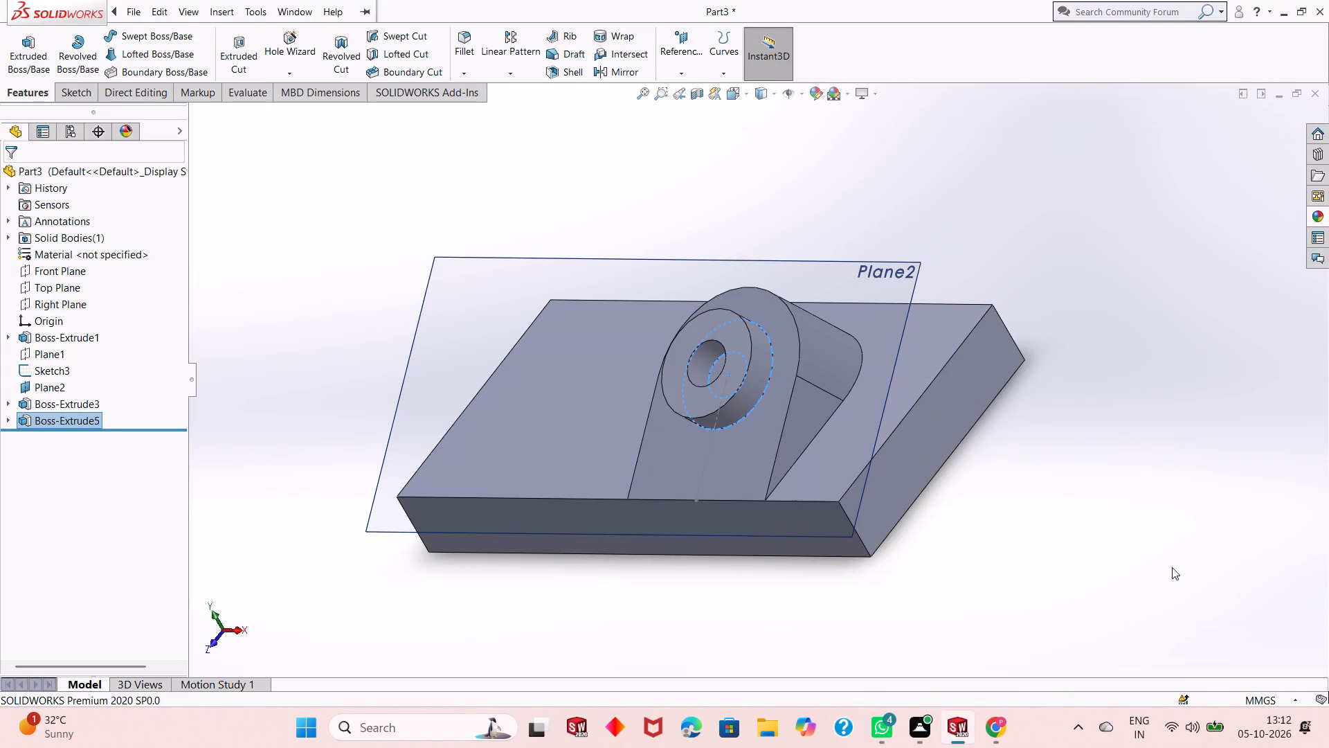
{"action": "left_click", "coordinate": [1101, 521]}
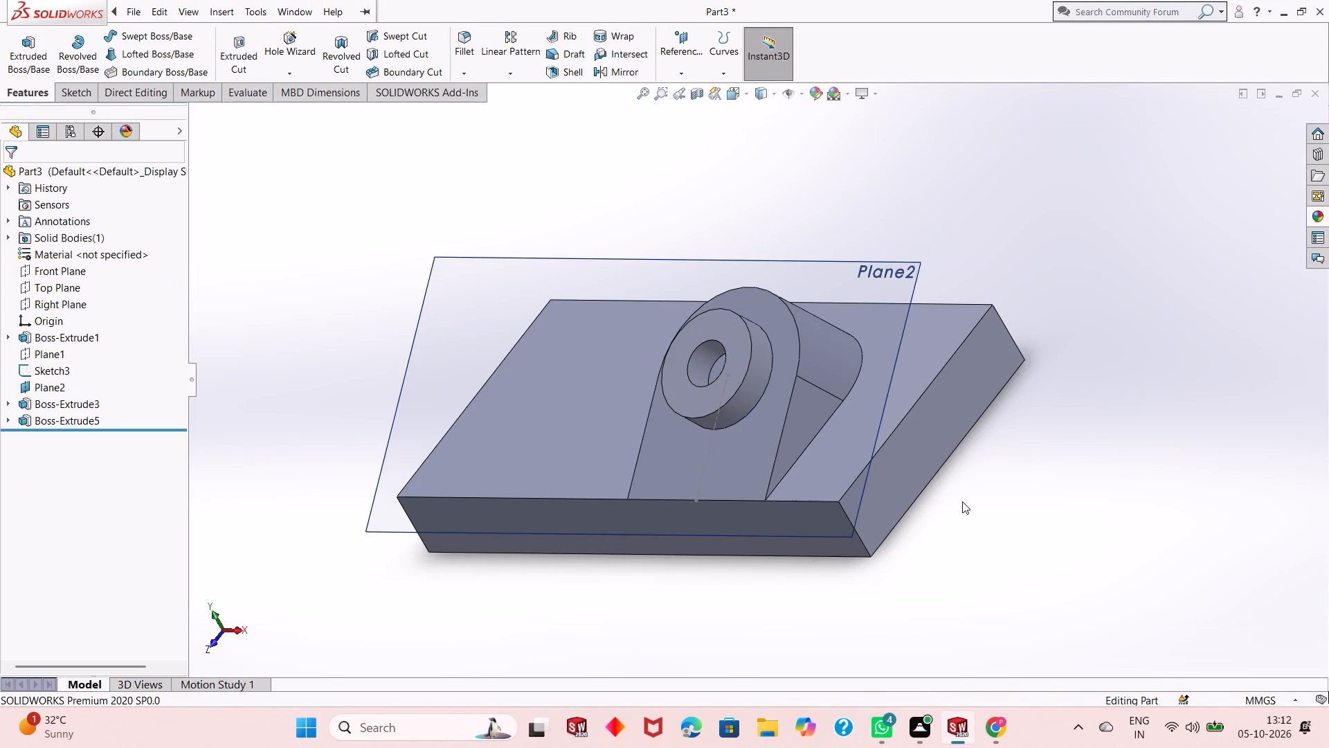
Hide the inclined reference plane Plane2.
{"action": "middle_click_drag", "start_coordinate": [962, 501], "coordinate": [985, 519]}
{"action": "right_click", "coordinate": [410, 265]}
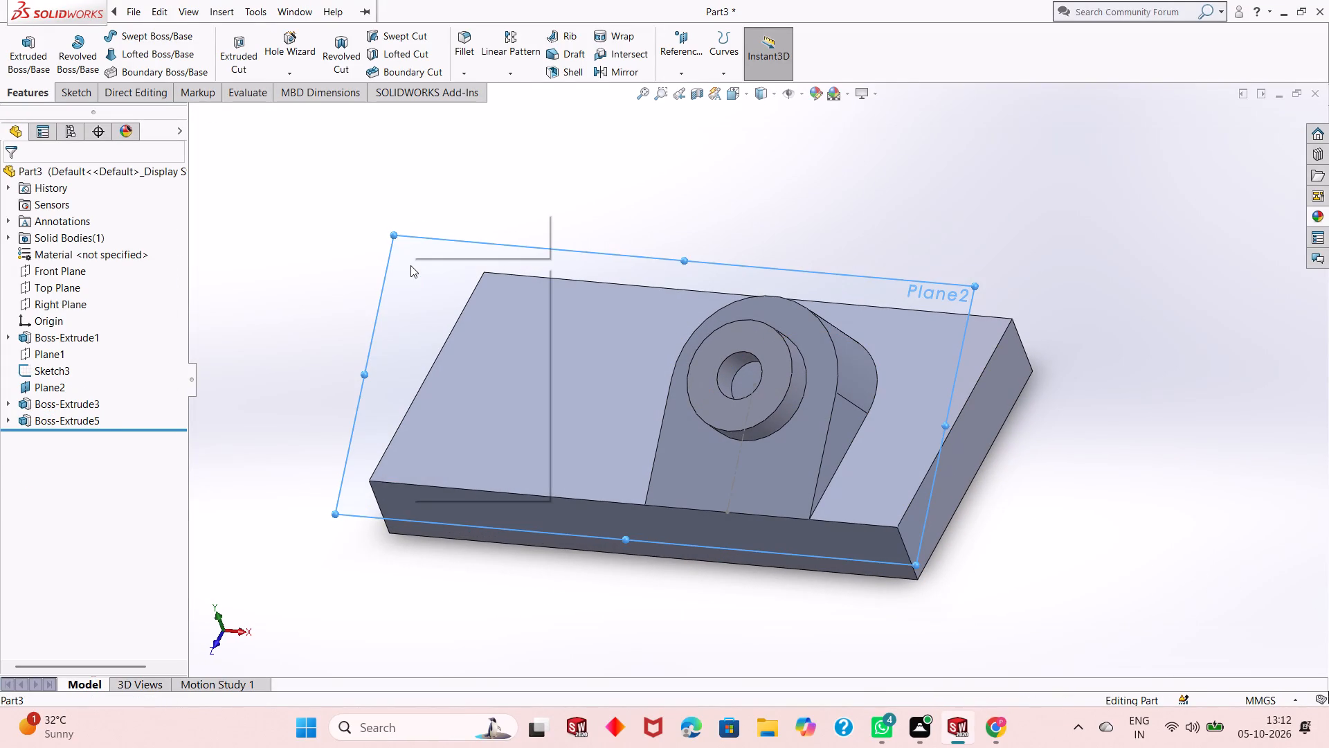
{"action": "left_click", "coordinate": [463, 252]}
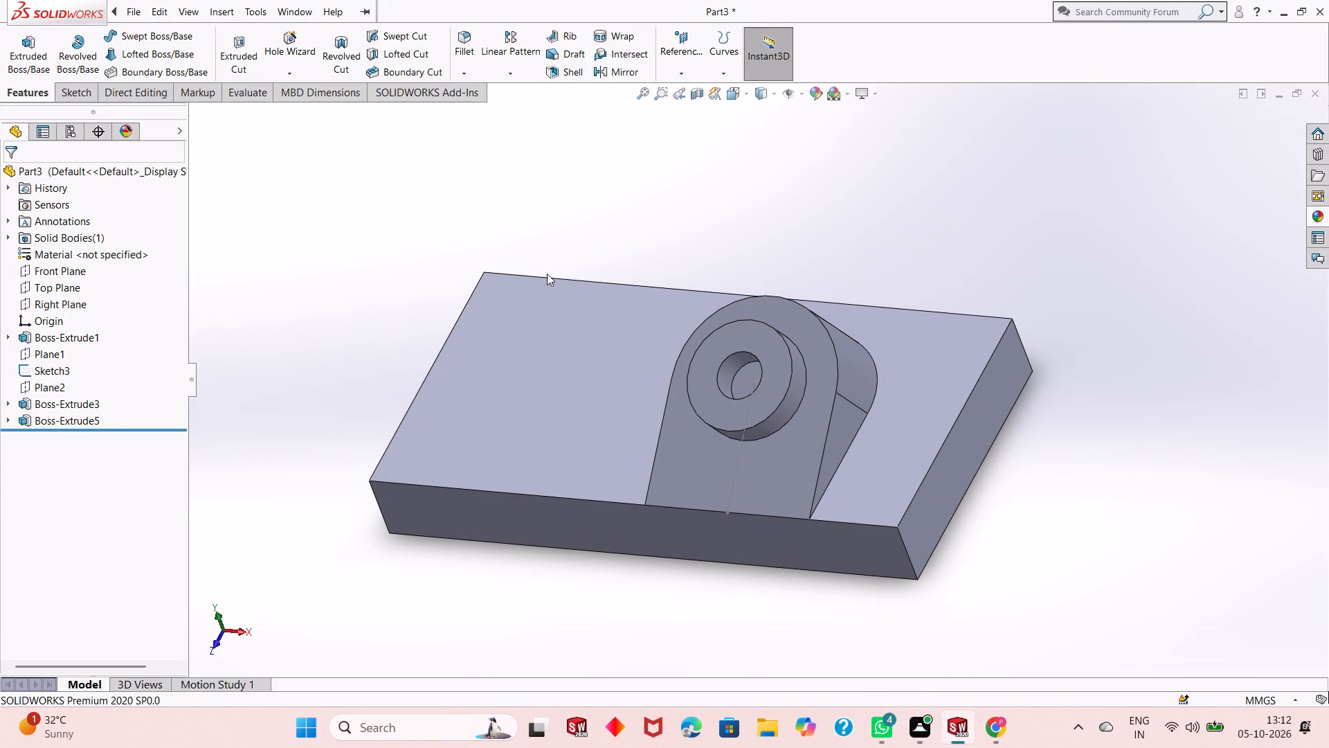
Hide Sketch3, the construction line sketch lying on the inclined lug face.
{"action": "scroll", "coordinate": [757, 395], "scroll_direction": "up", "scroll_amount": 1}
{"action": "middle_click_drag", "start_coordinate": [761, 469], "coordinate": [852, 329]}
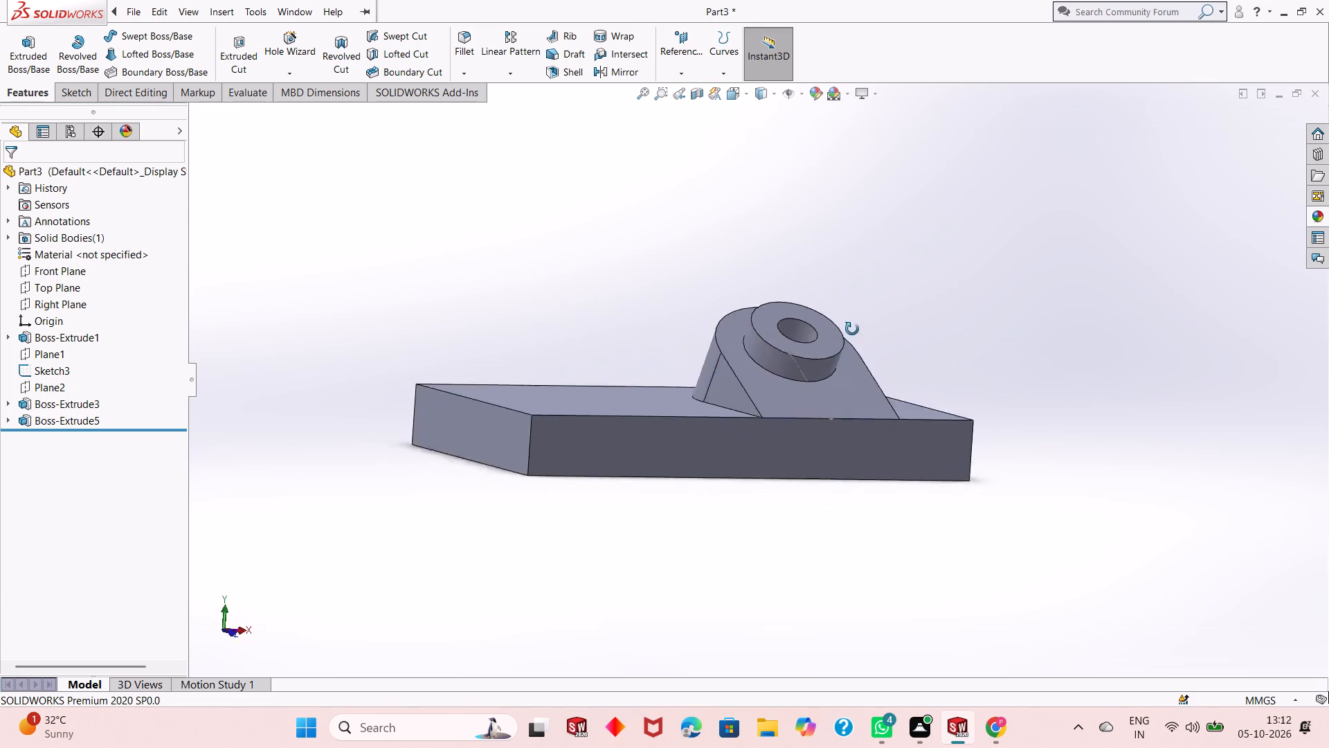
{"action": "middle_click_drag", "start_coordinate": [852, 329], "coordinate": [933, 375]}
{"action": "scroll", "coordinate": [797, 357], "scroll_direction": "down", "scroll_amount": 7}
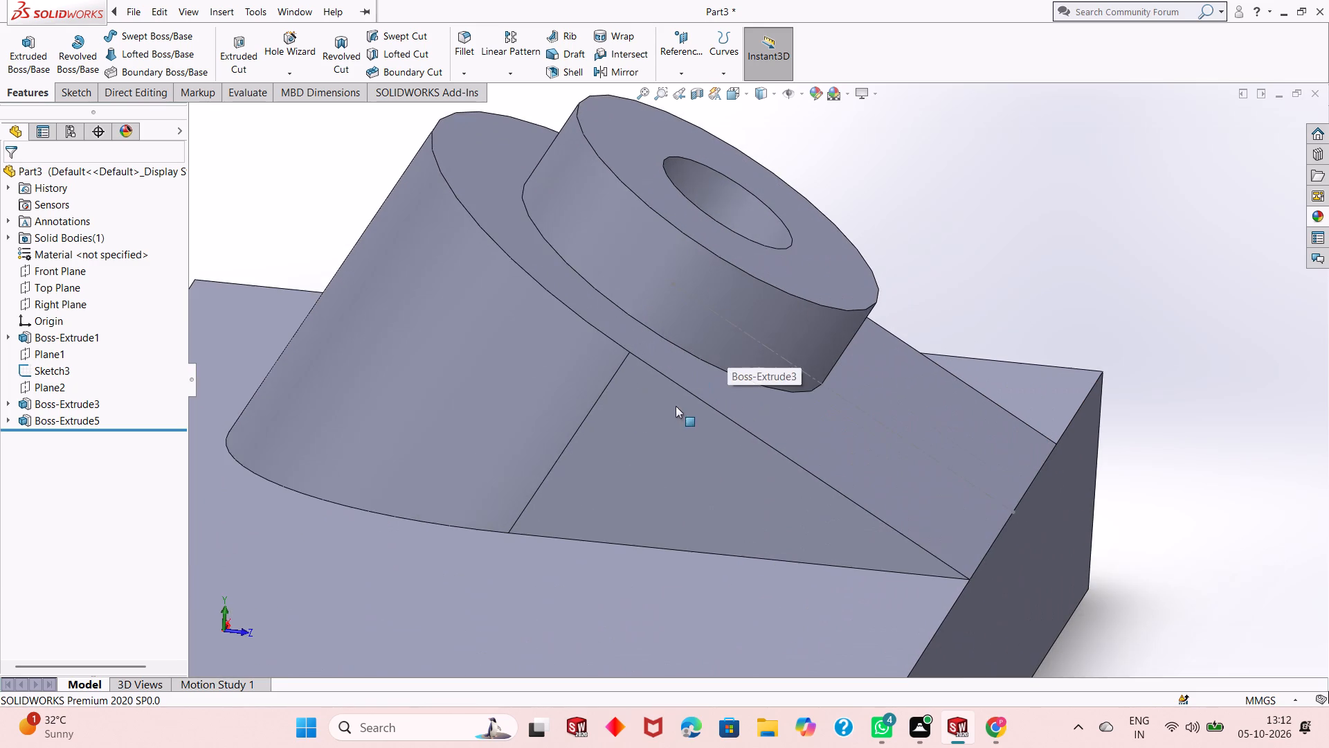
{"action": "scroll", "coordinate": [662, 474], "scroll_direction": "up", "scroll_amount": 1}
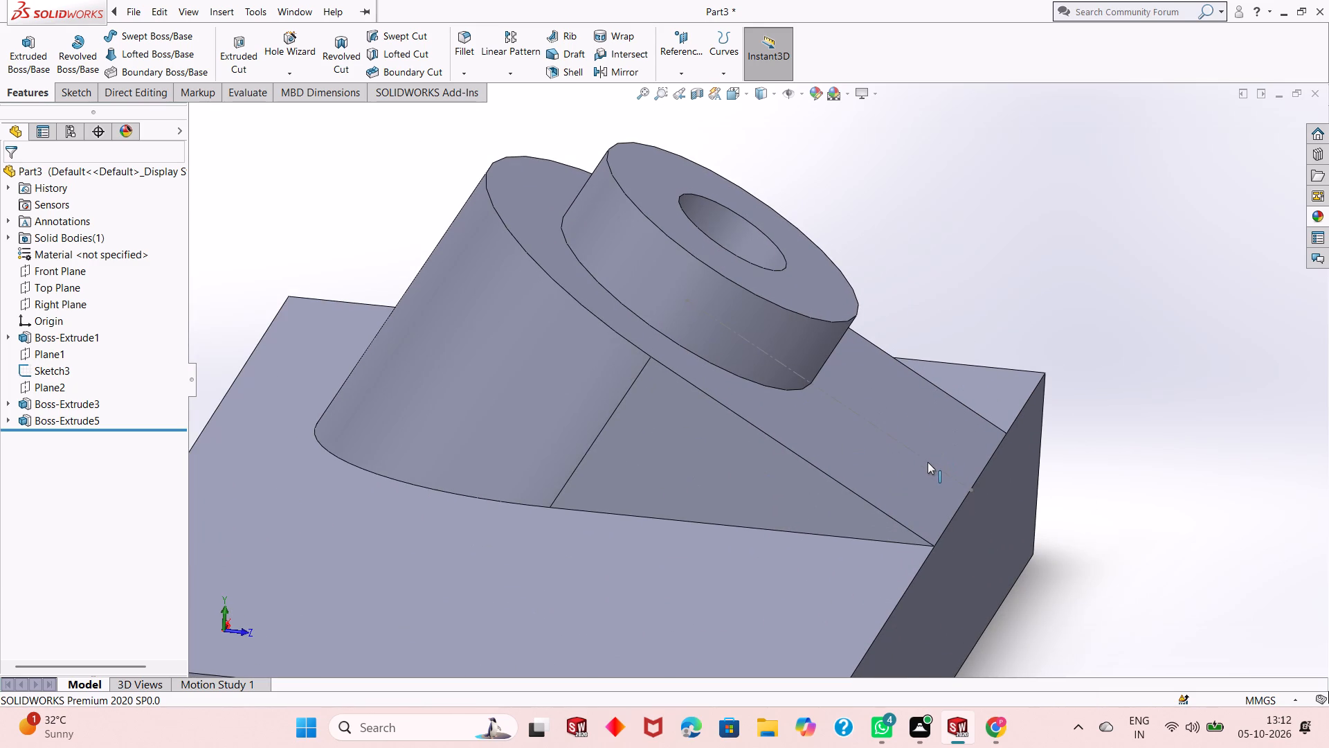
{"action": "left_click", "coordinate": [928, 462]}
{"action": "key", "text": "Escape"}
{"action": "key", "text": "Escape"}
{"action": "key", "text": "Escape"}
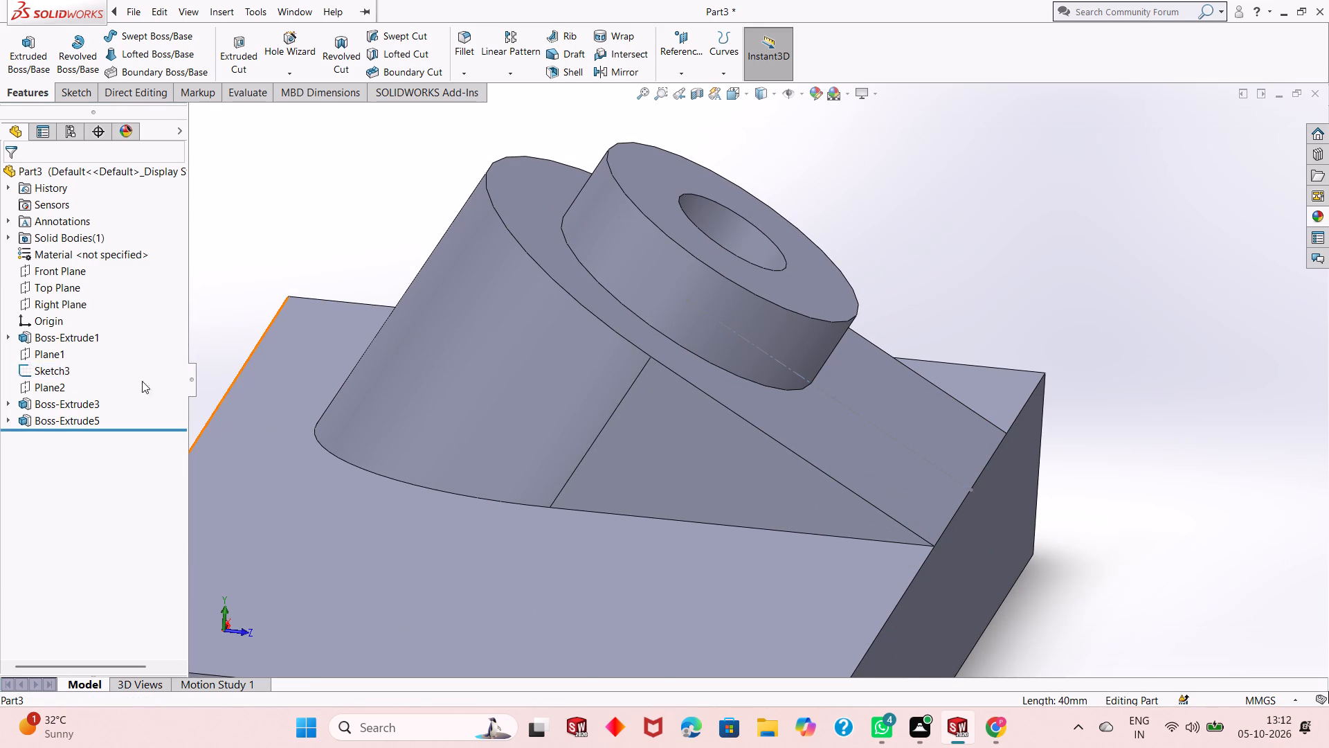
{"action": "key", "text": "Escape"}
{"action": "right_click", "coordinate": [55, 369]}
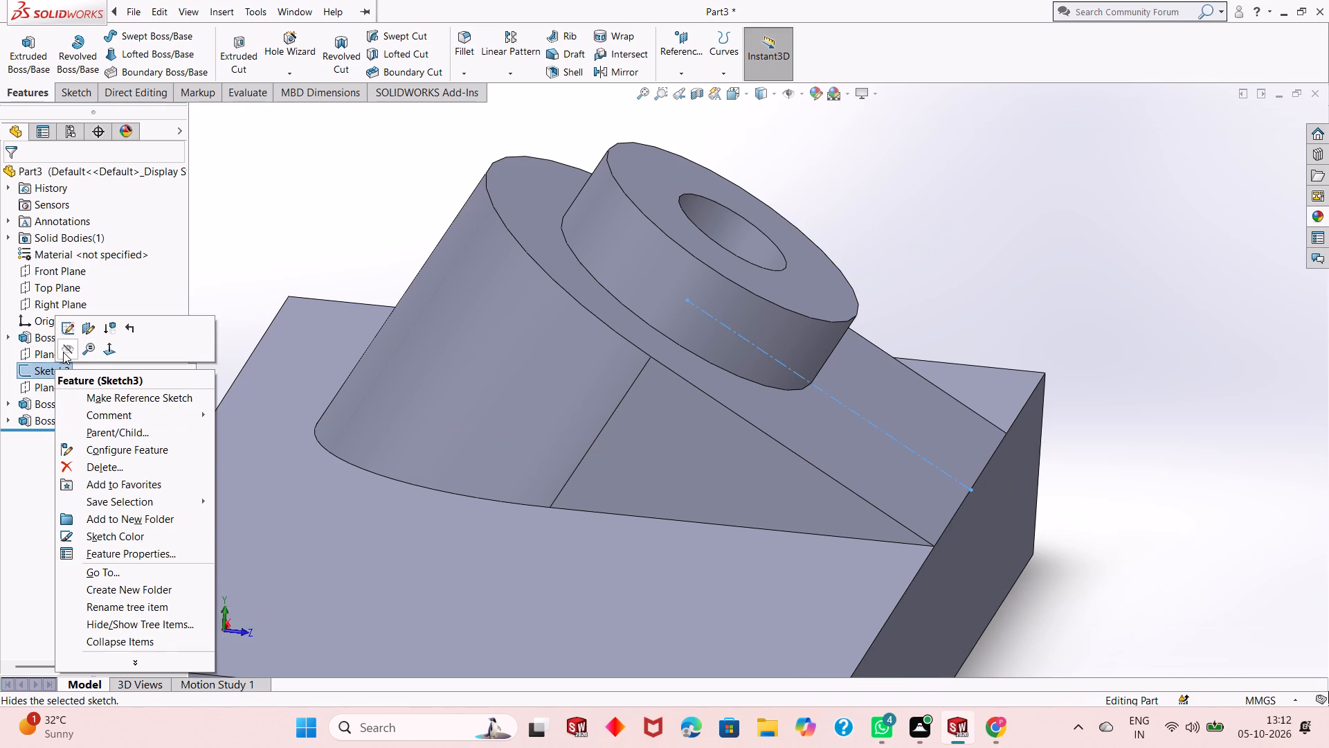
{"action": "left_click", "coordinate": [69, 350]}
On the block's top face, sketch a rectangle about 25 mm wide beside the lug, spanning the full 90 mm between the long edges.
{"action": "scroll", "coordinate": [831, 604], "scroll_direction": "up", "scroll_amount": 2}
{"action": "middle_click_drag", "start_coordinate": [865, 603], "coordinate": [866, 603]}
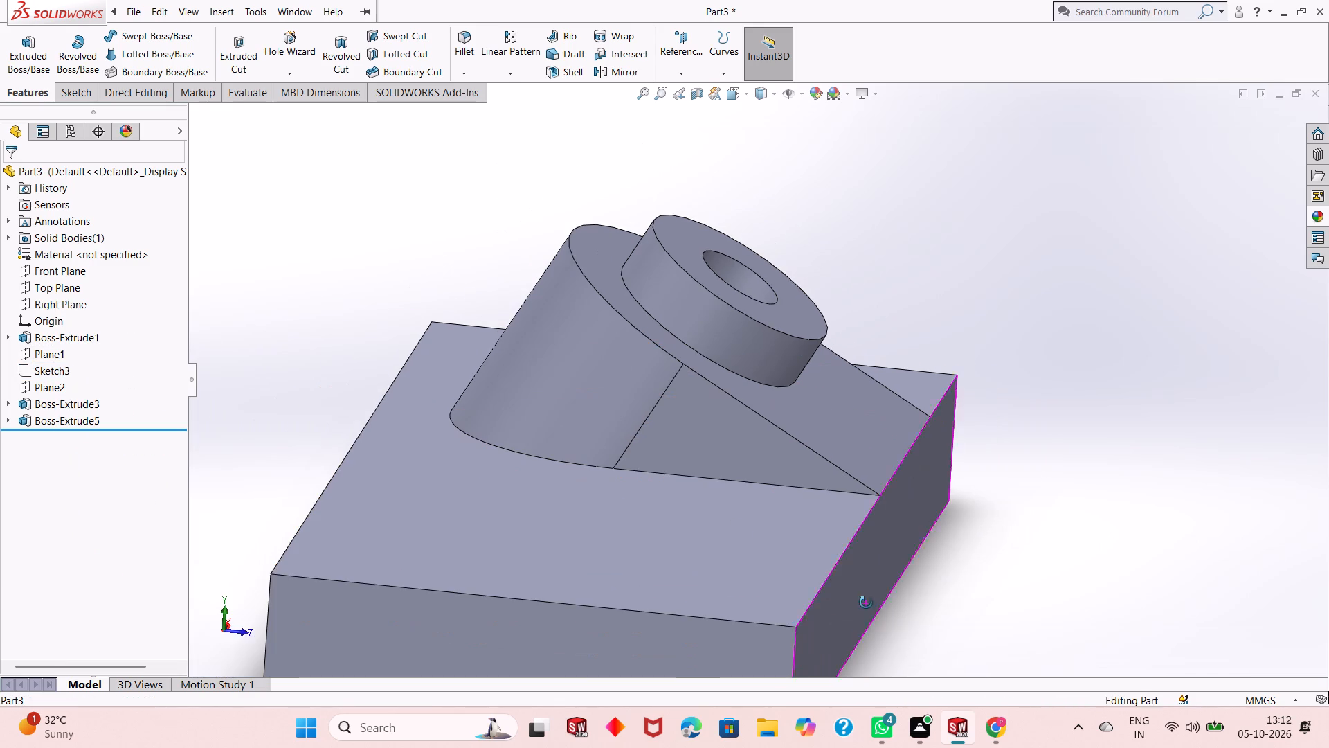
{"action": "middle_click_drag", "start_coordinate": [866, 603], "coordinate": [812, 569]}
{"action": "scroll", "coordinate": [781, 586], "scroll_direction": "up", "scroll_amount": 2}
{"action": "middle_click_drag", "start_coordinate": [777, 471], "coordinate": [743, 567]}
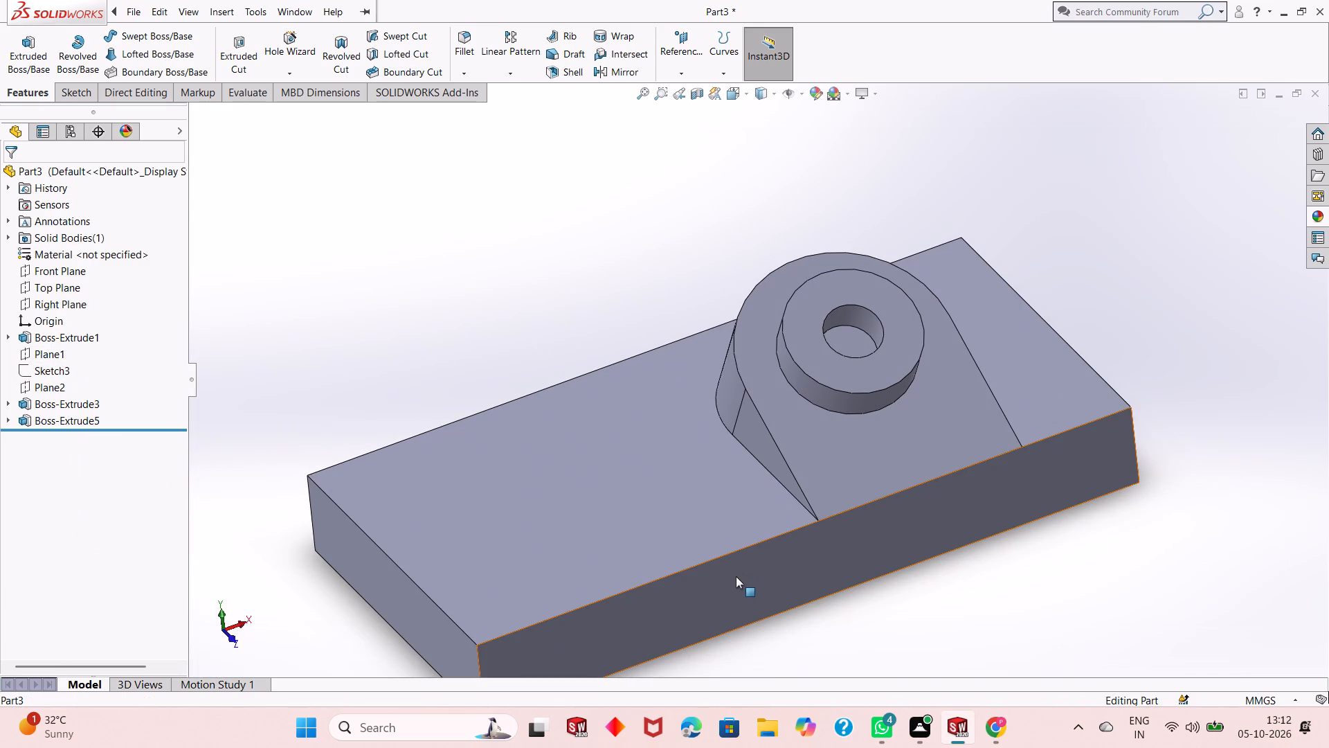
{"action": "left_click", "coordinate": [651, 543]}
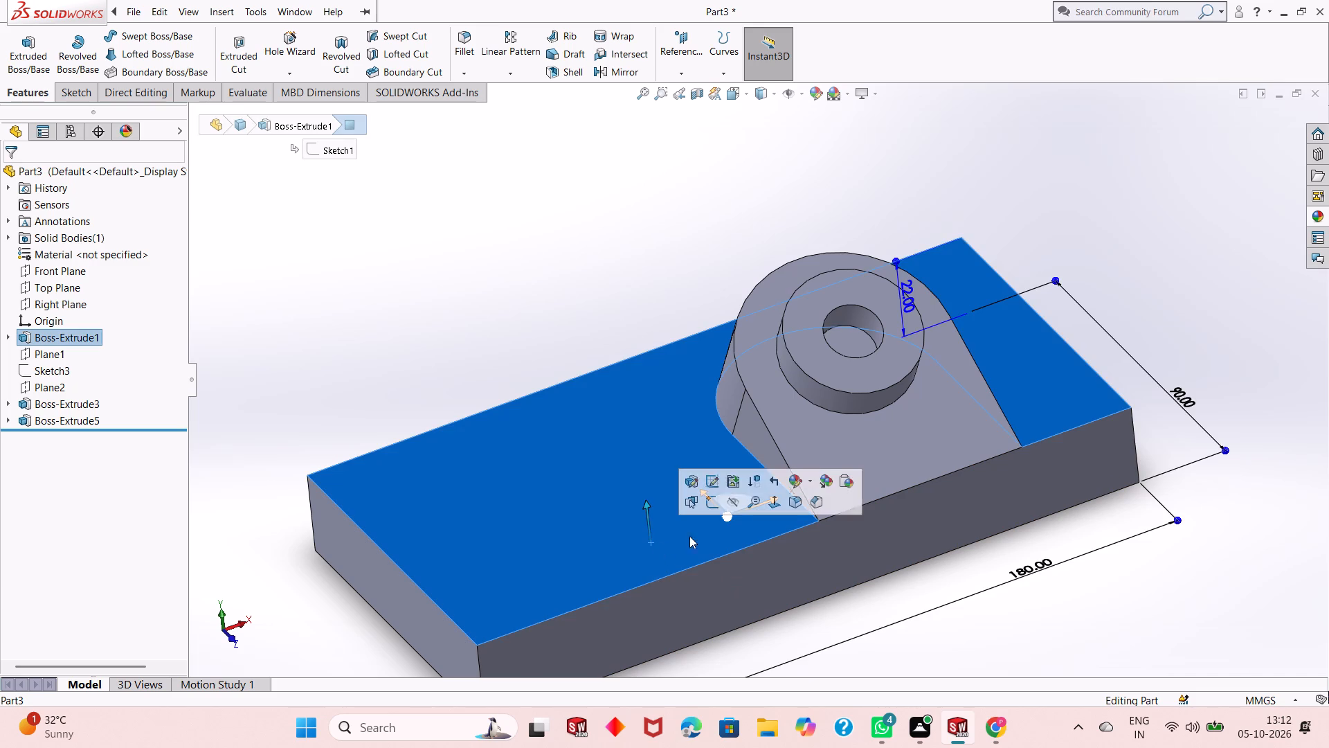
{"action": "left_click", "coordinate": [707, 502]}
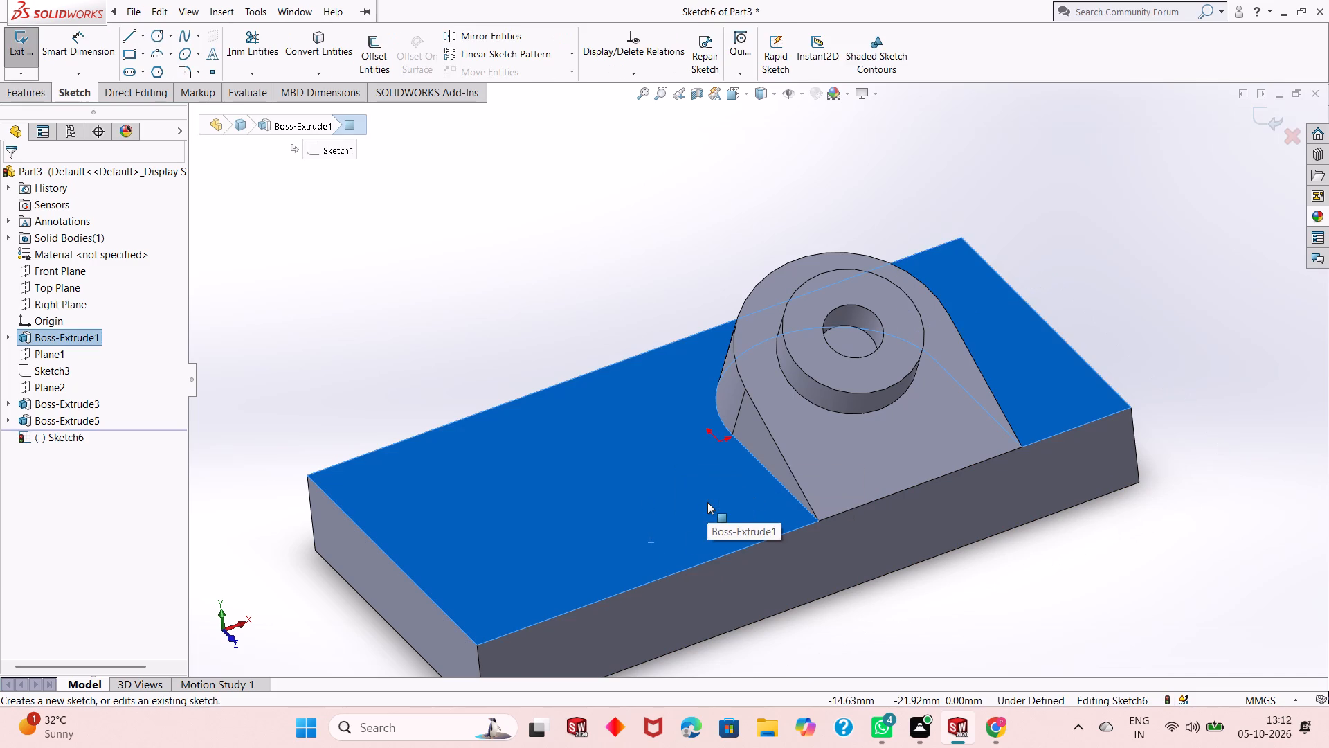
{"action": "key", "text": "ctrl+8"}
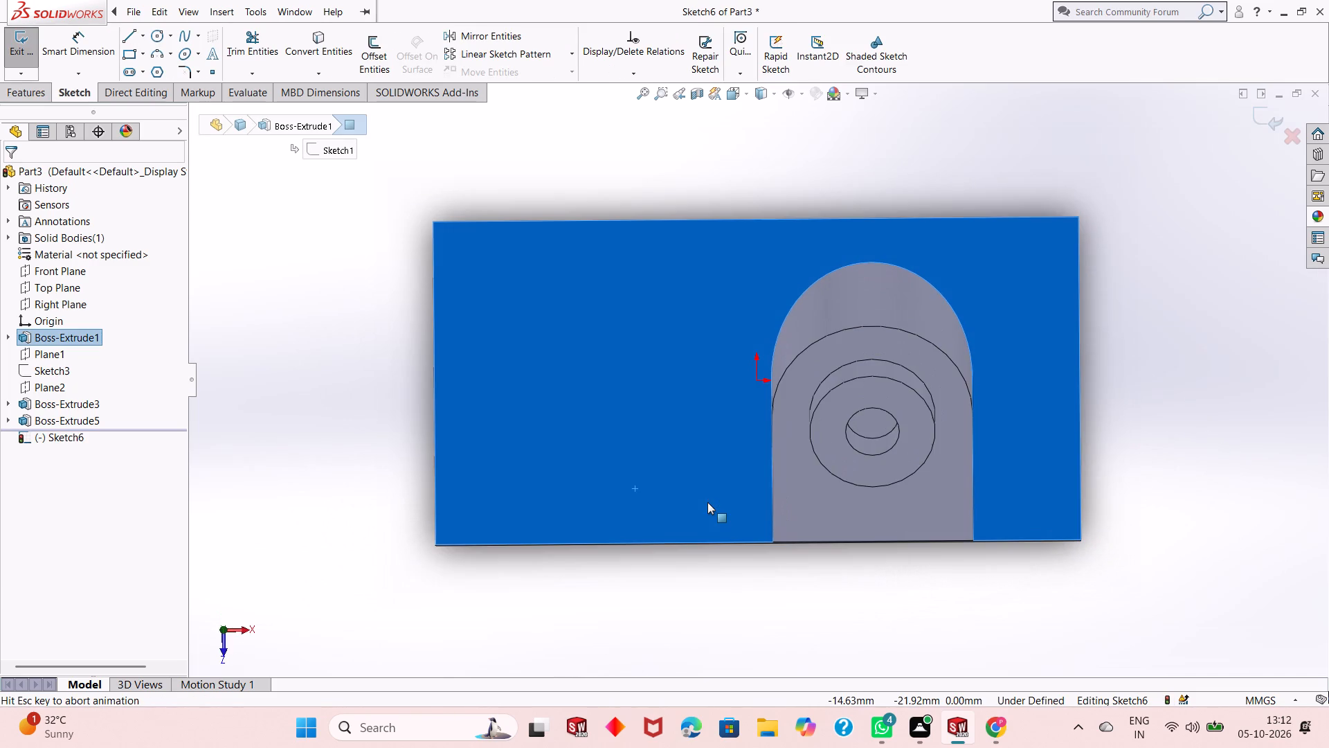
{"action": "key", "text": "Escape"}
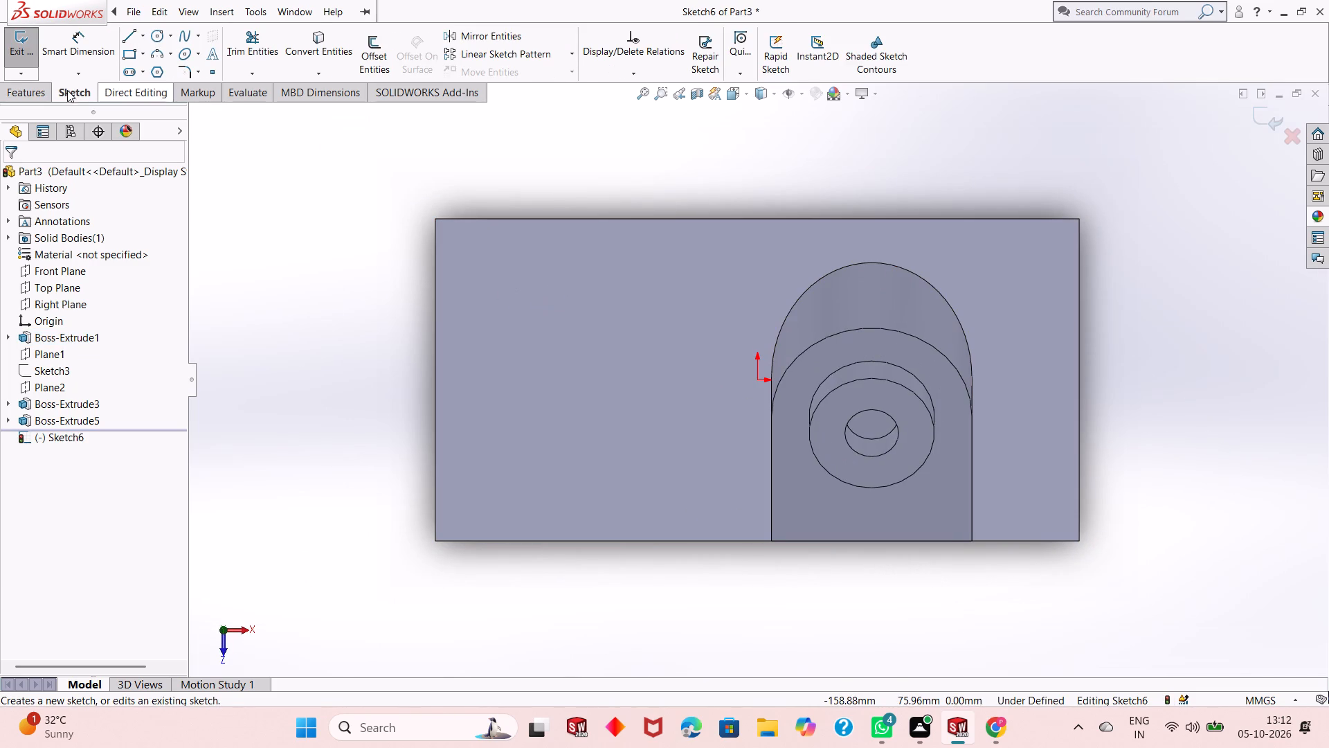
{"action": "left_click", "coordinate": [125, 53]}
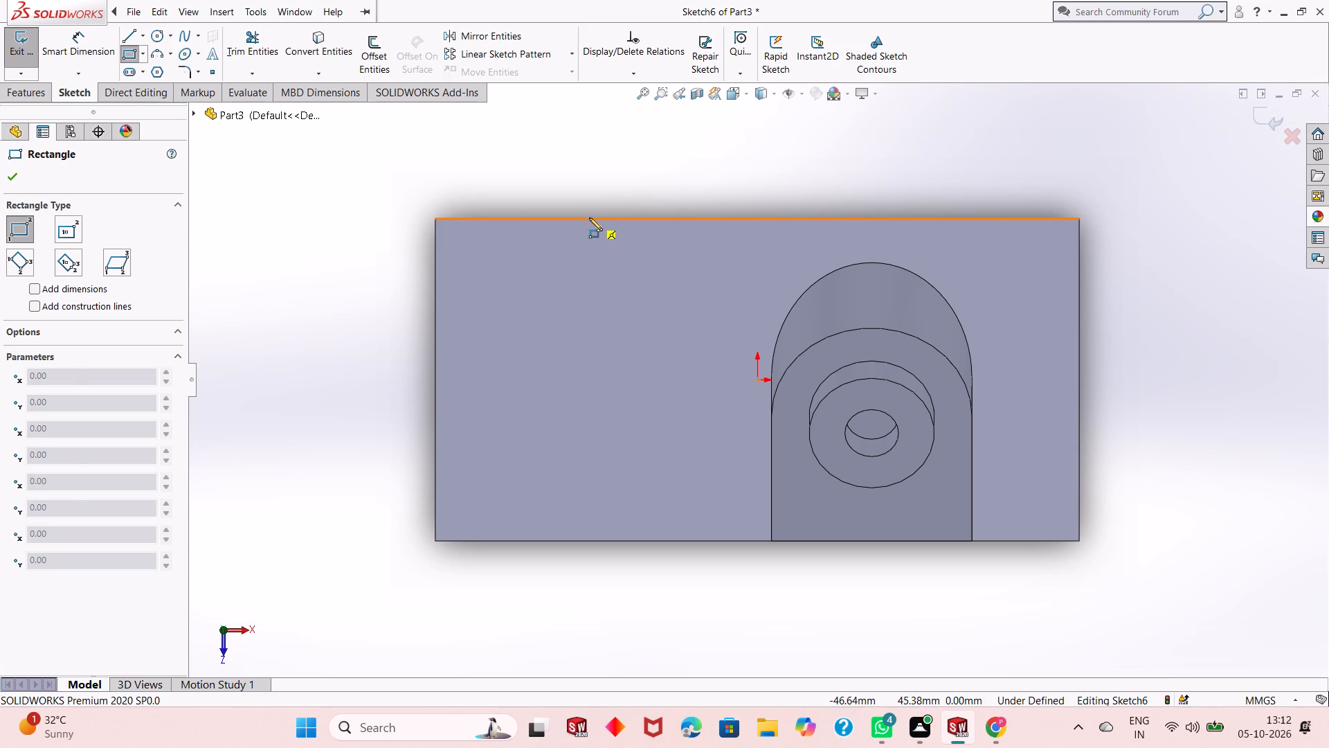
{"action": "left_click", "coordinate": [589, 217]}
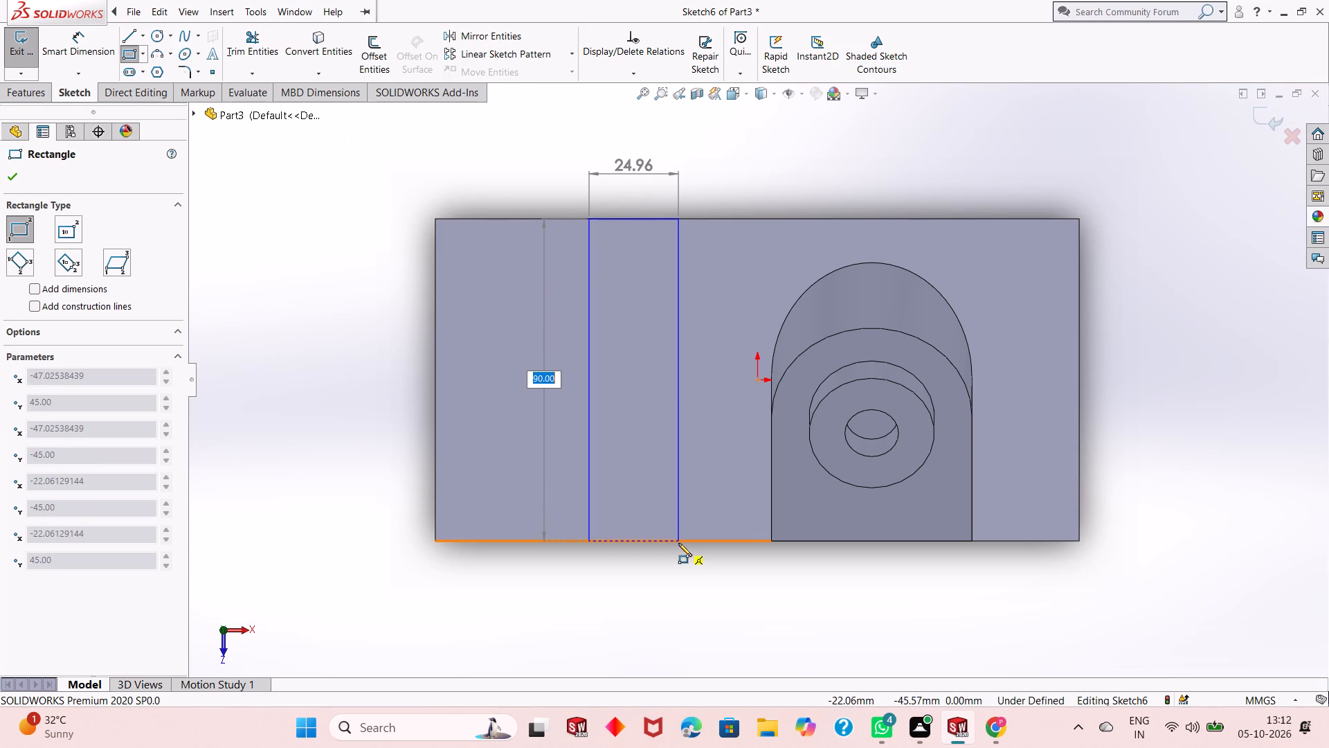
{"action": "left_click", "coordinate": [678, 543]}
{"action": "key", "text": "Escape"}
{"action": "key", "text": "Escape"}
{"action": "key", "text": "Escape"}
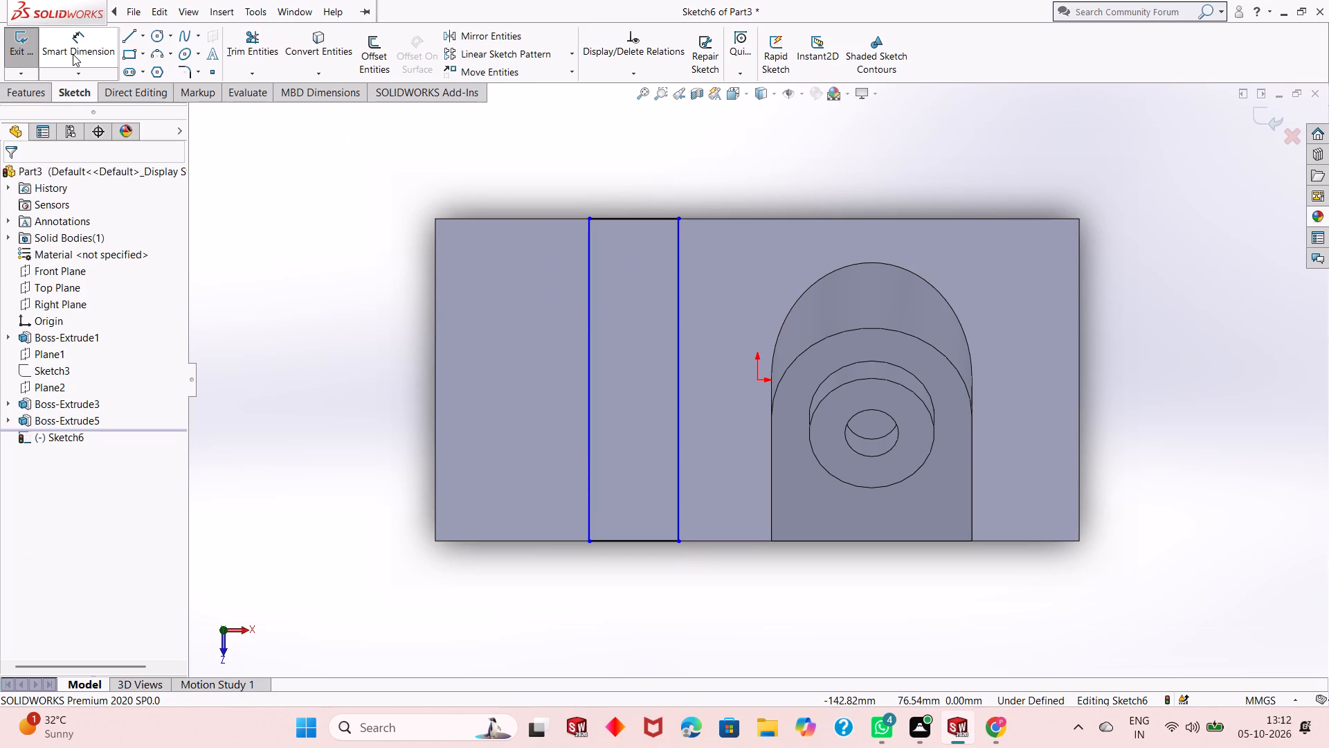
Dimension the rectangle's width as 23 mm.
{"action": "left_click", "coordinate": [73, 54]}
{"action": "left_click", "coordinate": [655, 542]}
{"action": "left_click", "coordinate": [670, 607]}
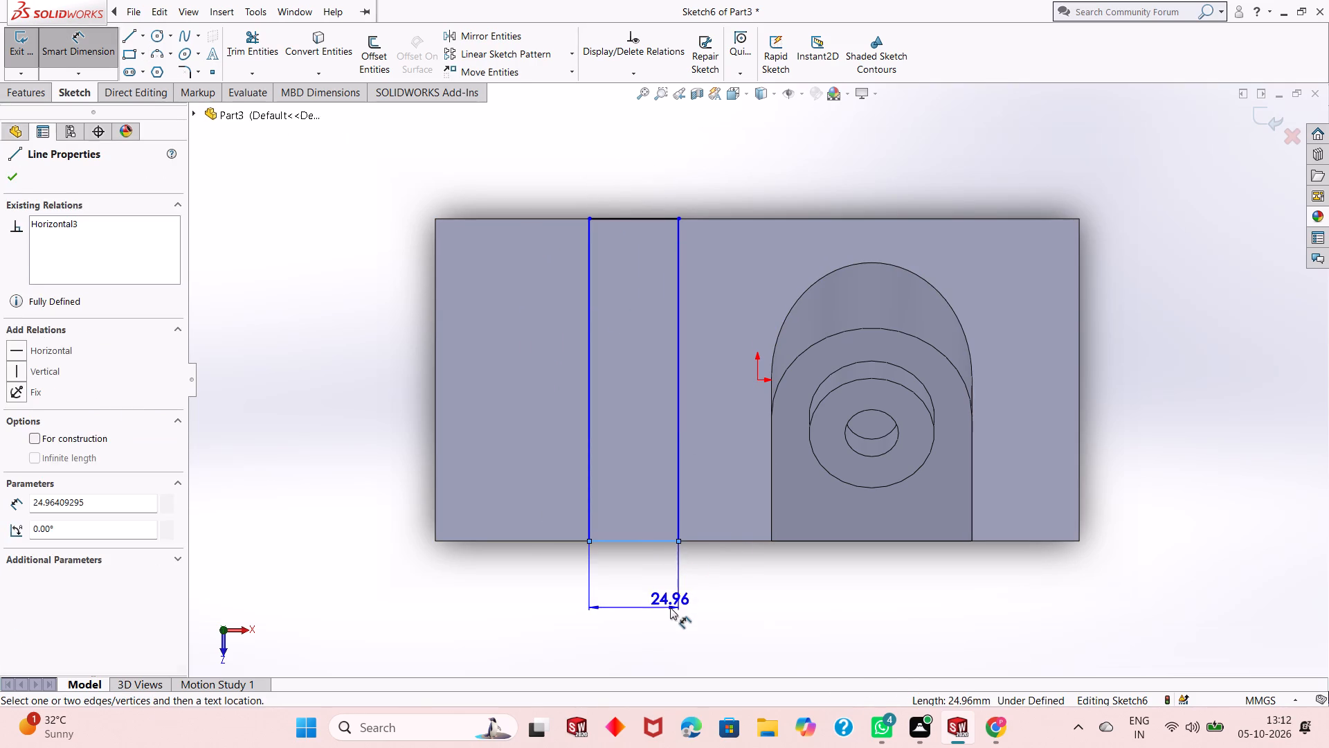
{"action": "type", "text": "23"}
{"action": "key", "text": "Return"}
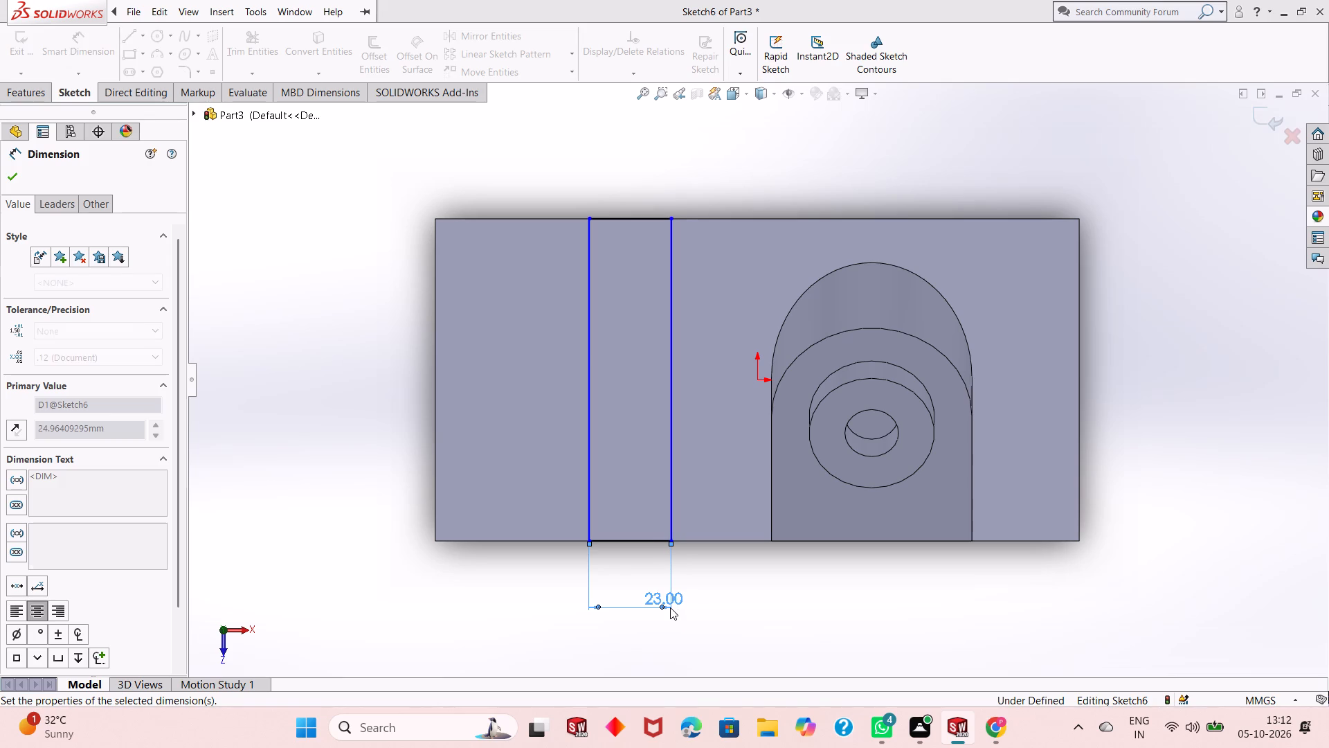
Dimension the horizontal distance from the rectangle's lug-side front corner to the lug's far front corner as 85 mm.
{"action": "left_click", "coordinate": [675, 542]}
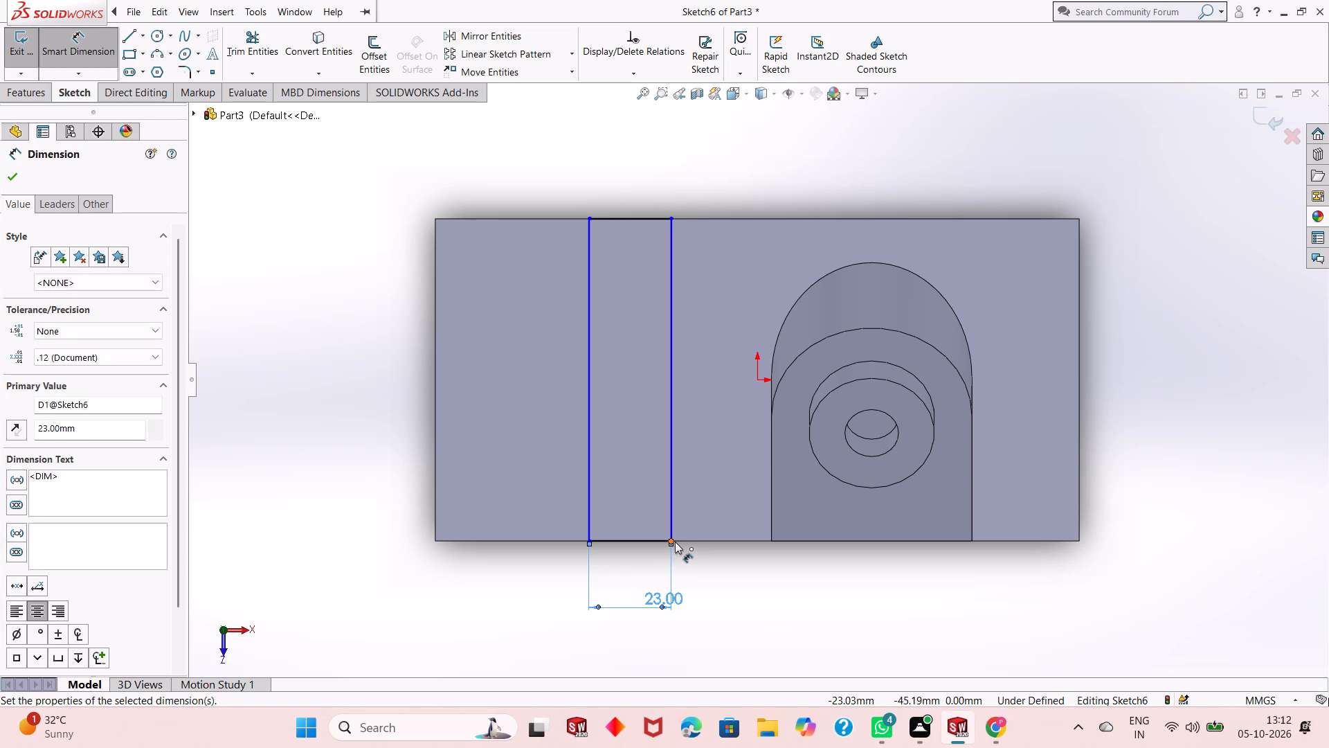
{"action": "left_click", "coordinate": [970, 540]}
{"action": "left_click", "coordinate": [956, 601]}
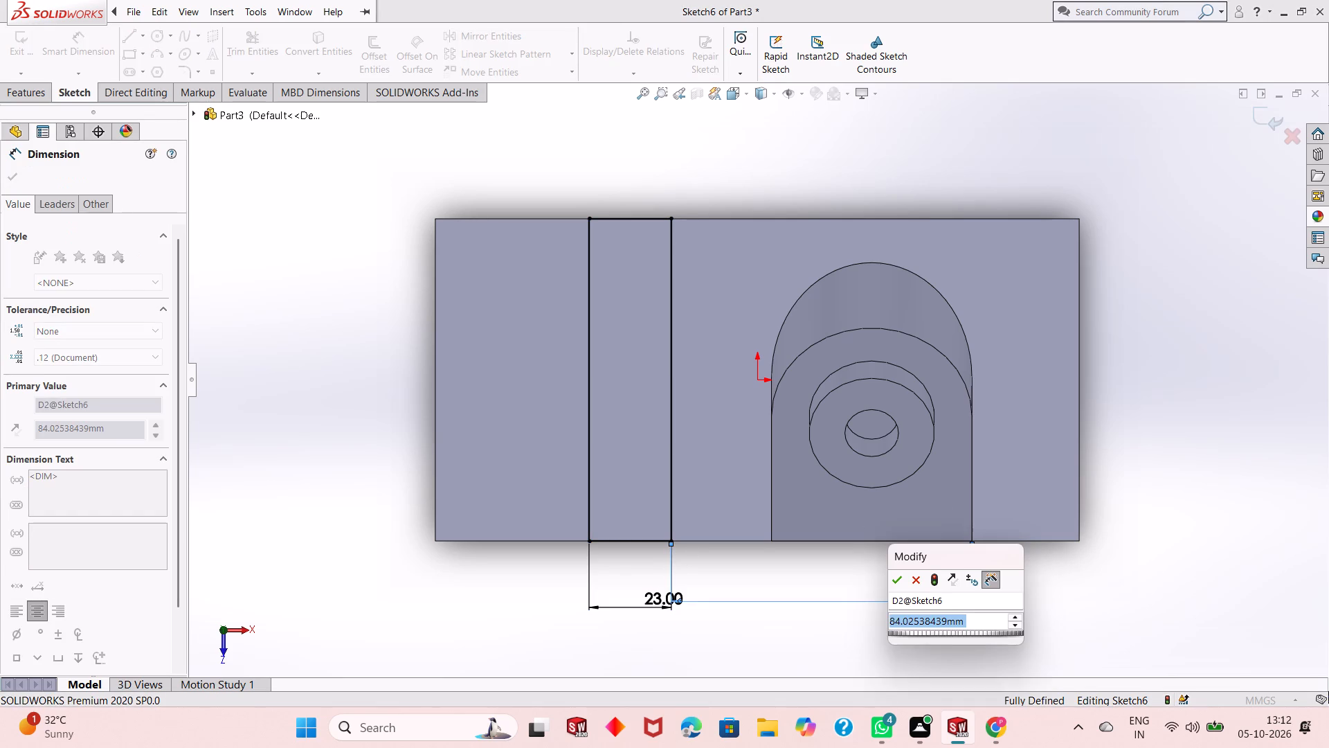
{"action": "type", "text": "85"}
{"action": "key", "text": "Return"}
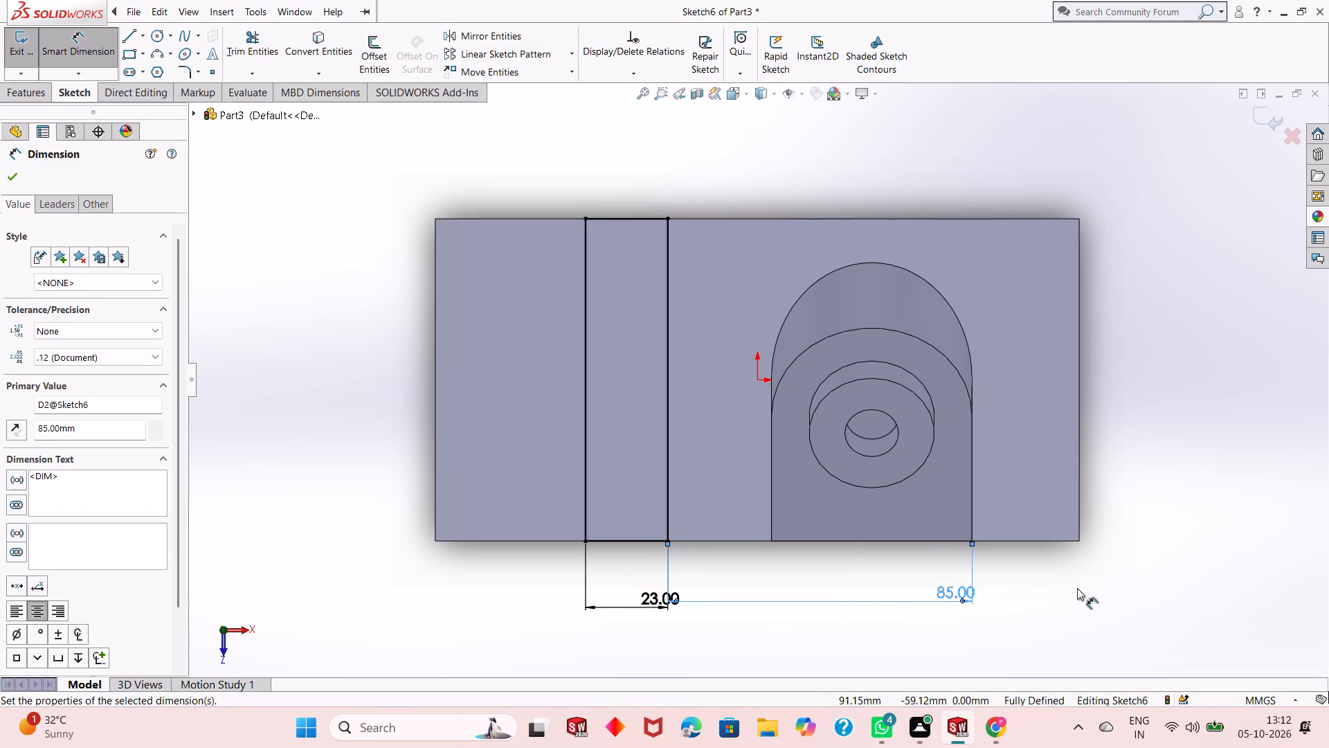
{"action": "right_click", "coordinate": [1058, 574]}
{"action": "left_click", "coordinate": [1096, 619]}
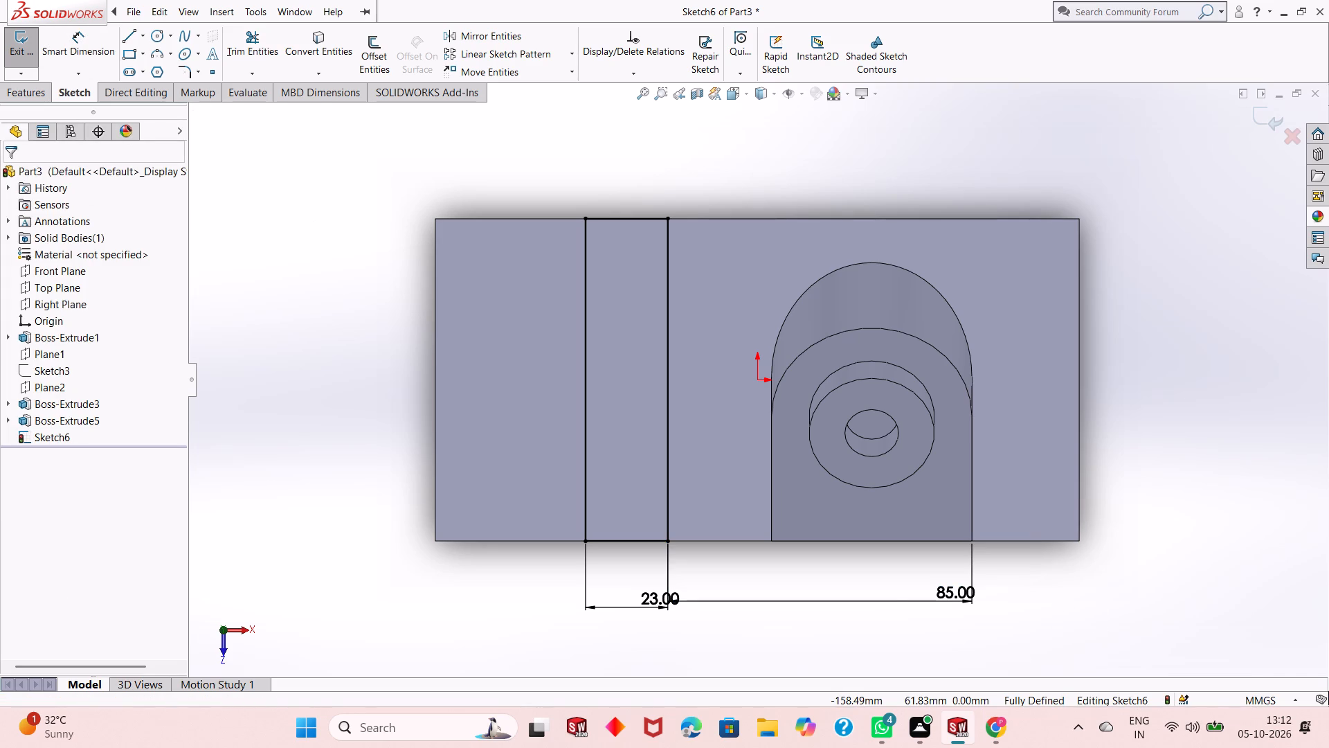
Cut the 23 mm wide rectangle 6 mm deep into the block's top face with a blind Extruded Cut.
{"action": "left_click", "coordinate": [28, 94]}
{"action": "middle_click_drag", "start_coordinate": [738, 579], "coordinate": [747, 580]}
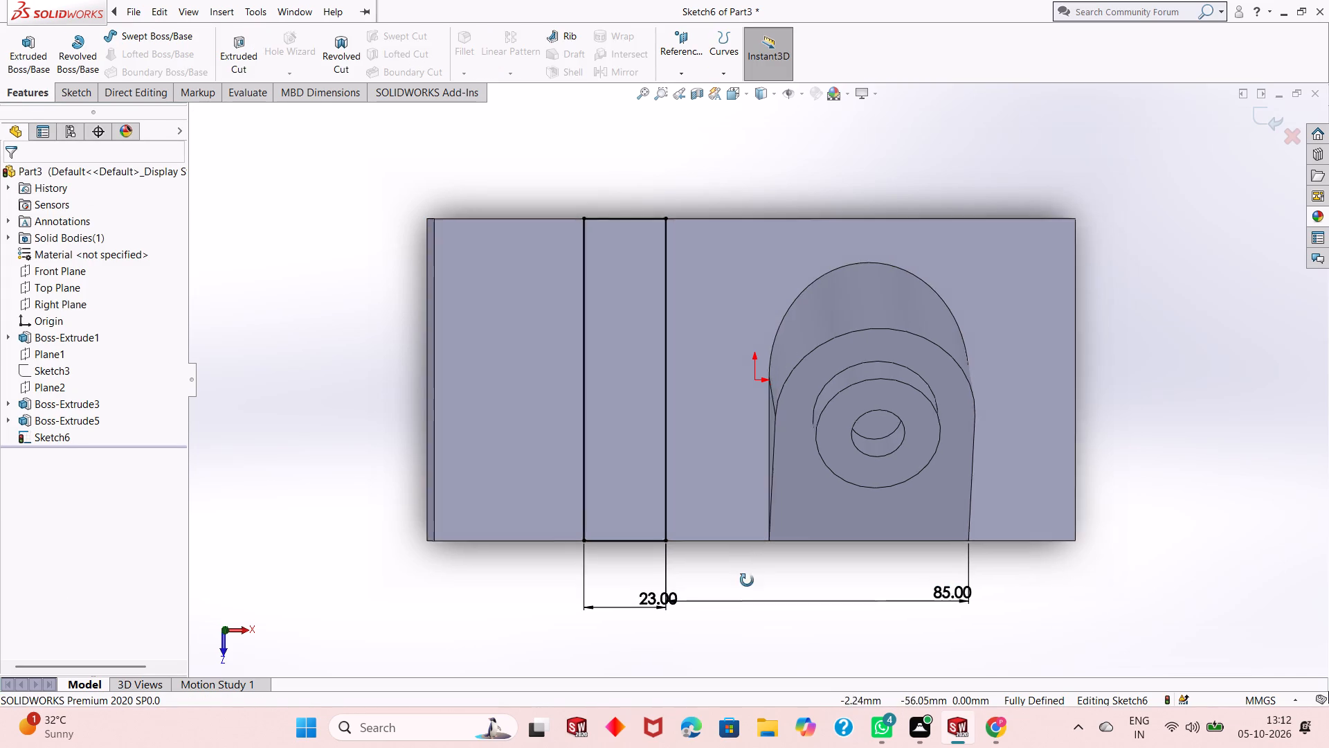
{"action": "middle_click_drag", "start_coordinate": [747, 580], "coordinate": [748, 282]}
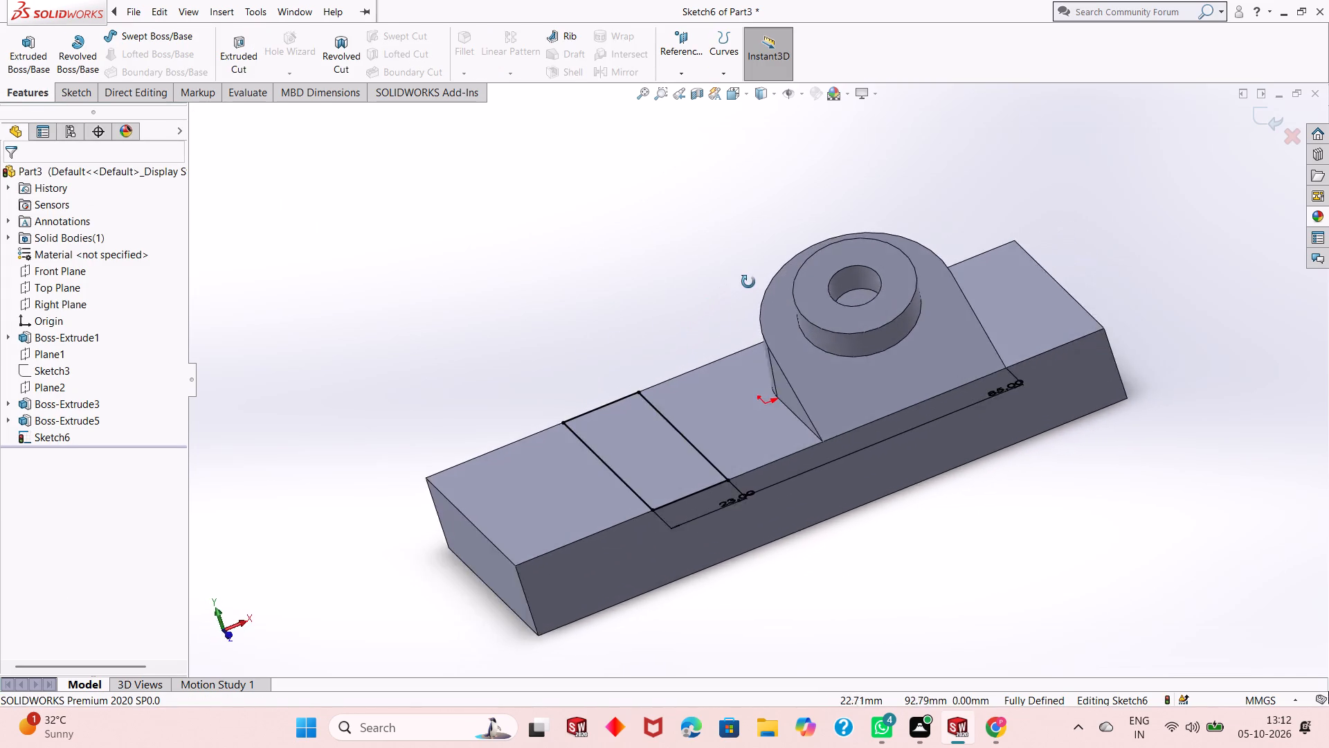
{"action": "middle_click_drag", "start_coordinate": [748, 282], "coordinate": [750, 344]}
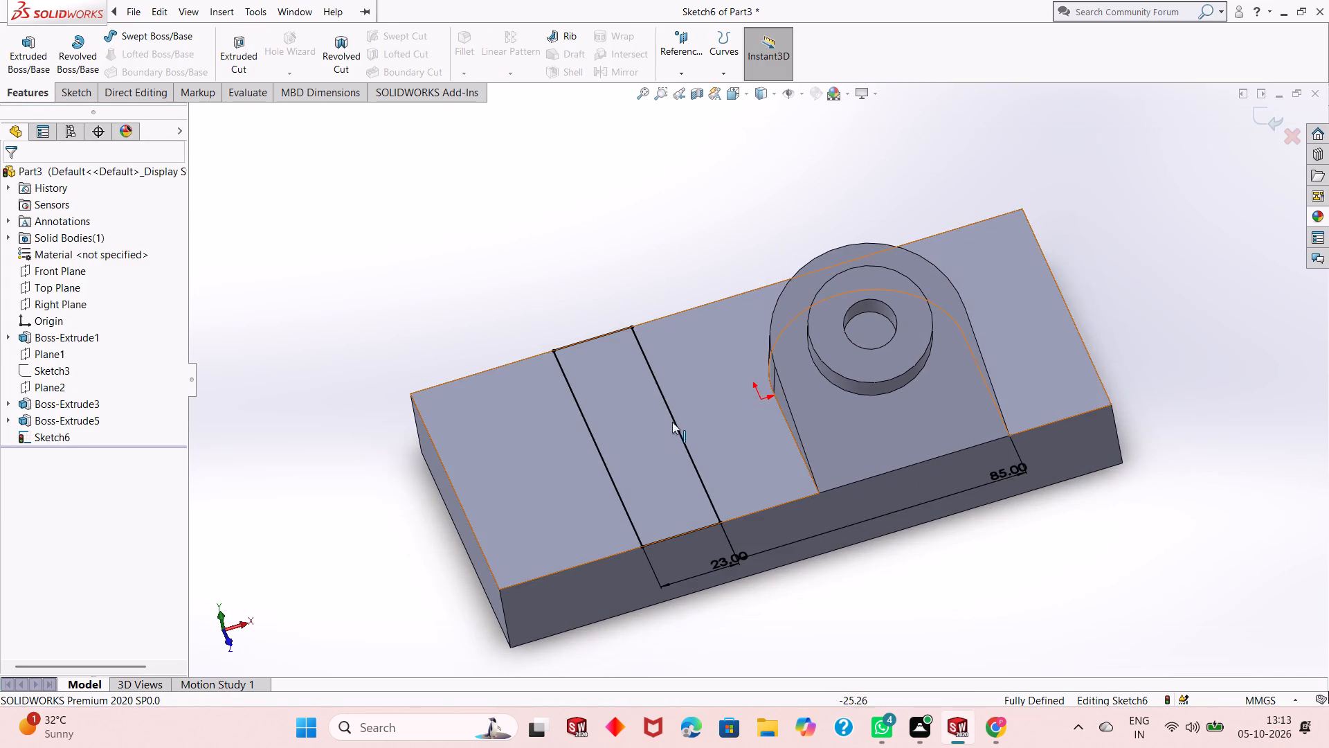
{"action": "scroll", "coordinate": [672, 422], "scroll_direction": "down", "scroll_amount": 2}
{"action": "scroll", "coordinate": [660, 421], "scroll_direction": "up", "scroll_amount": 1}
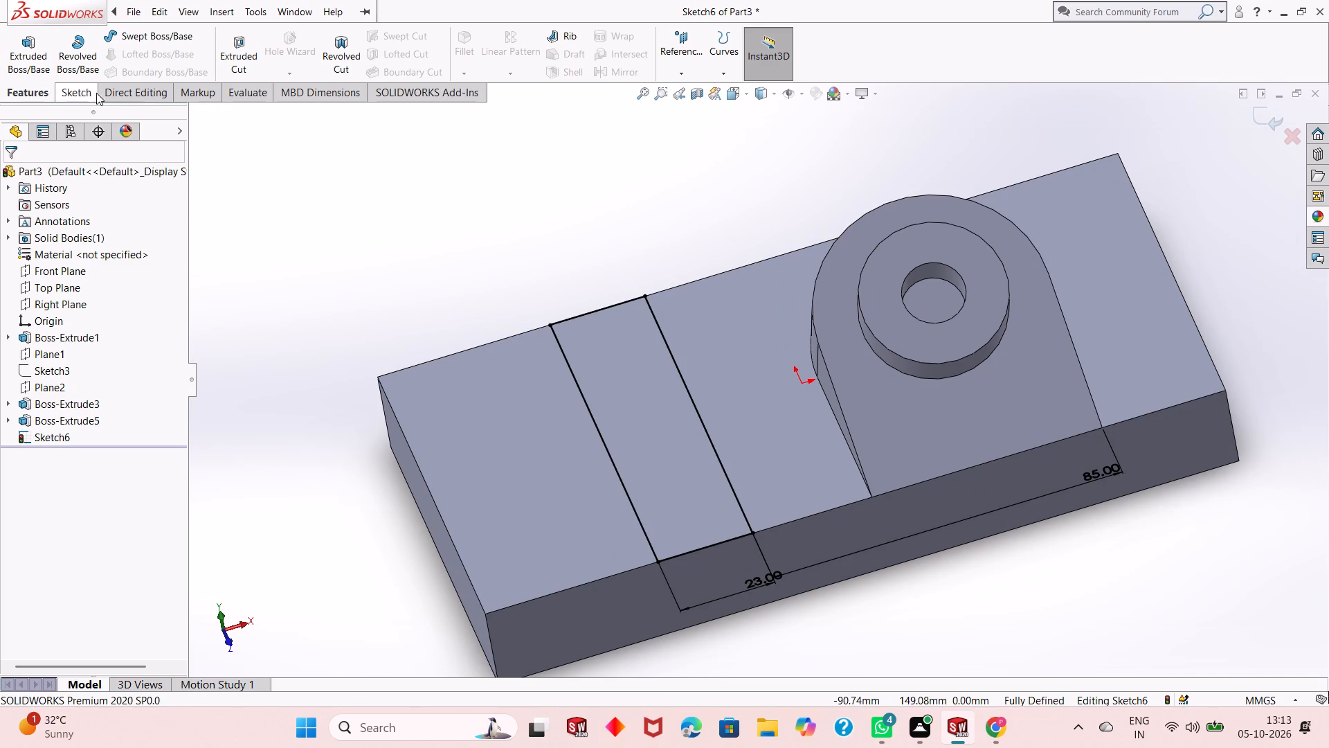
{"action": "left_click", "coordinate": [251, 60]}
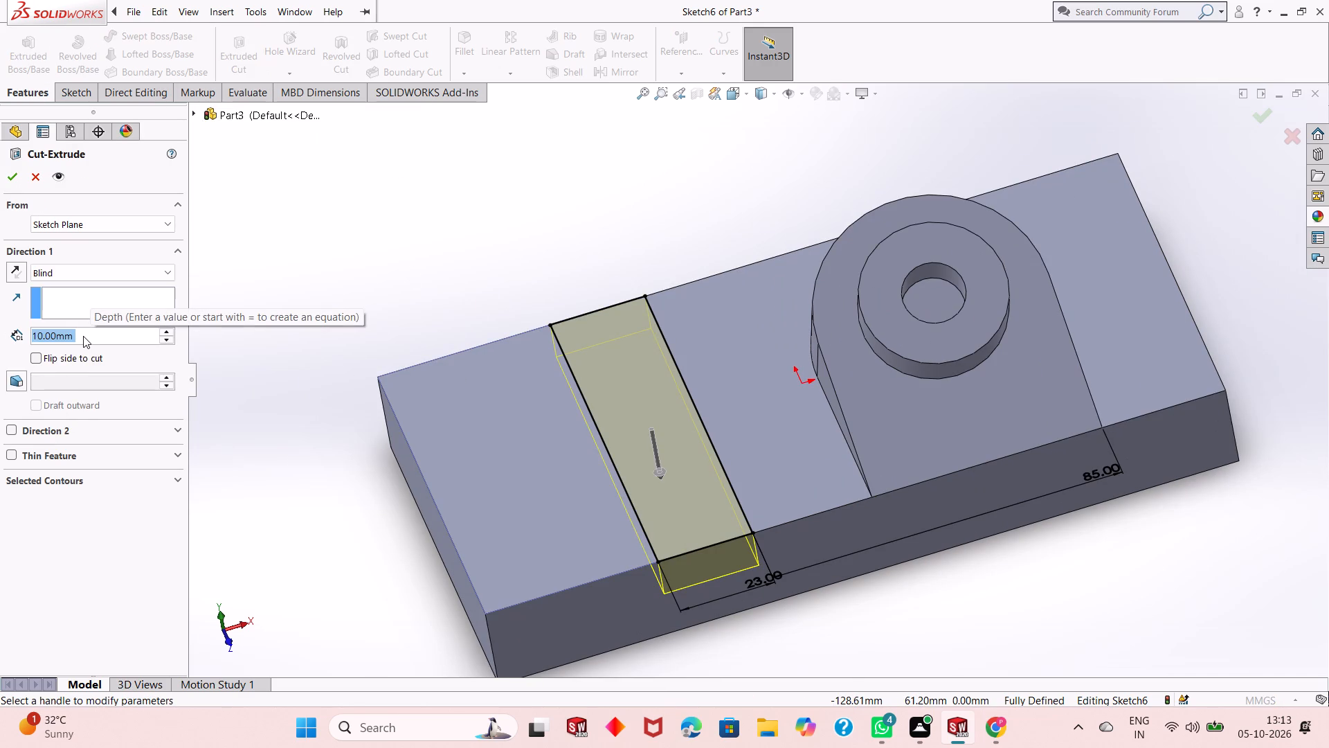
{"action": "key", "text": "6"}
{"action": "key", "text": "Return"}
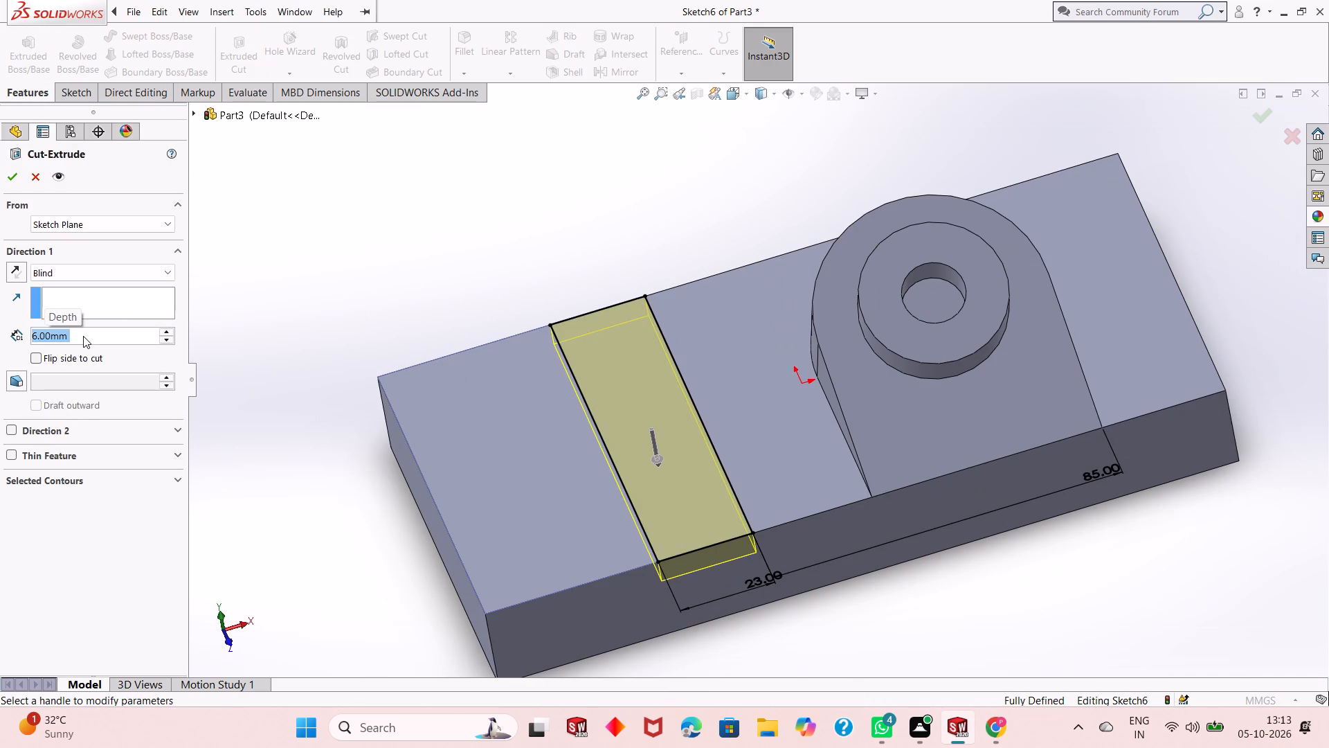
{"action": "left_click", "coordinate": [13, 178]}
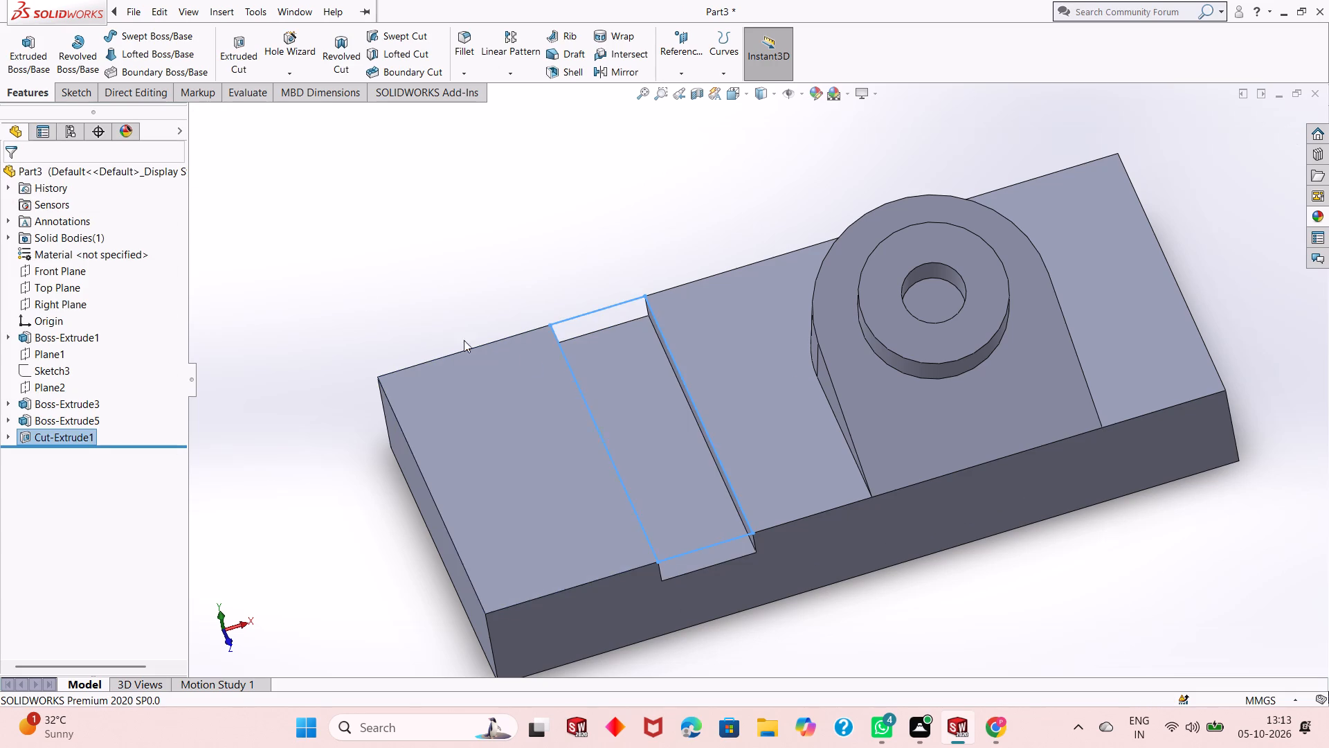
{"action": "key", "text": "Escape"}
Examine the slot across the block's top face from several angles.
{"action": "middle_click_drag", "start_coordinate": [614, 443], "coordinate": [593, 361]}
{"action": "scroll", "coordinate": [684, 490], "scroll_direction": "up", "scroll_amount": 1}
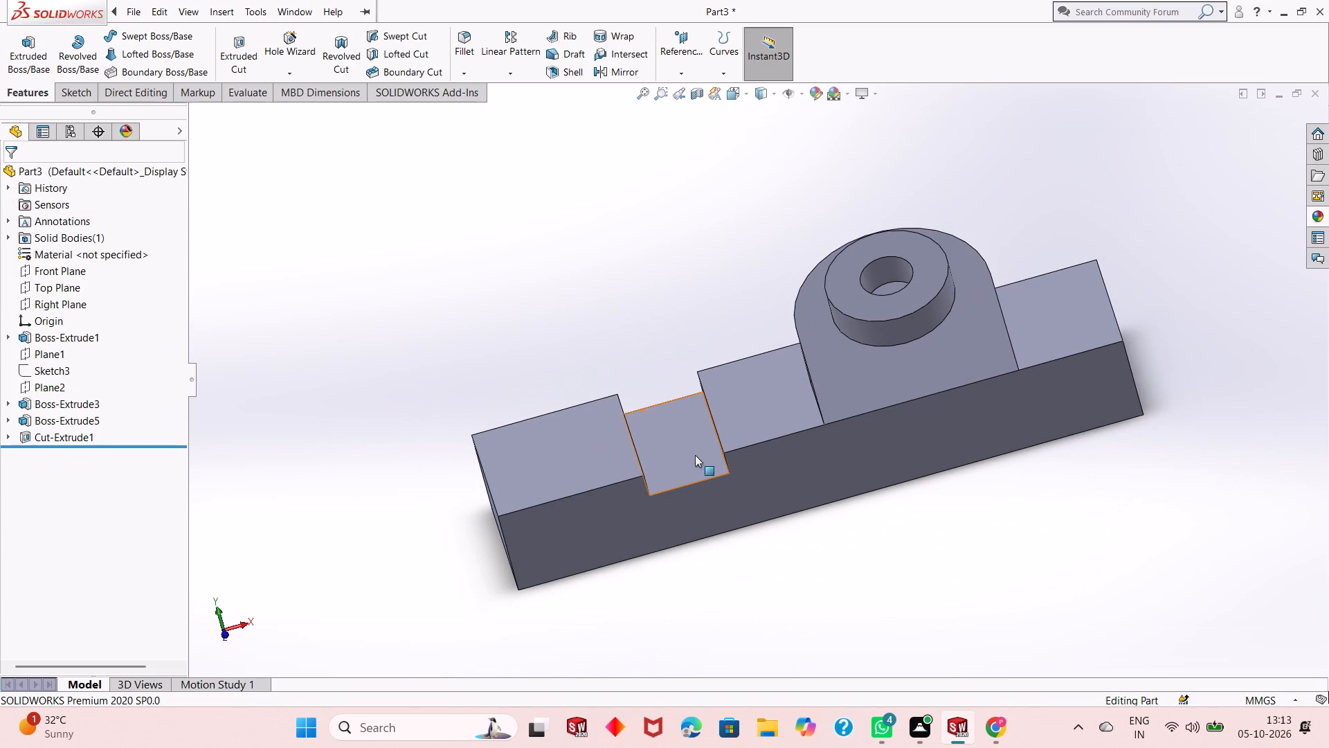
{"action": "scroll", "coordinate": [695, 455], "scroll_direction": "down", "scroll_amount": 1}
{"action": "middle_click_drag", "start_coordinate": [857, 600], "coordinate": [857, 531]}
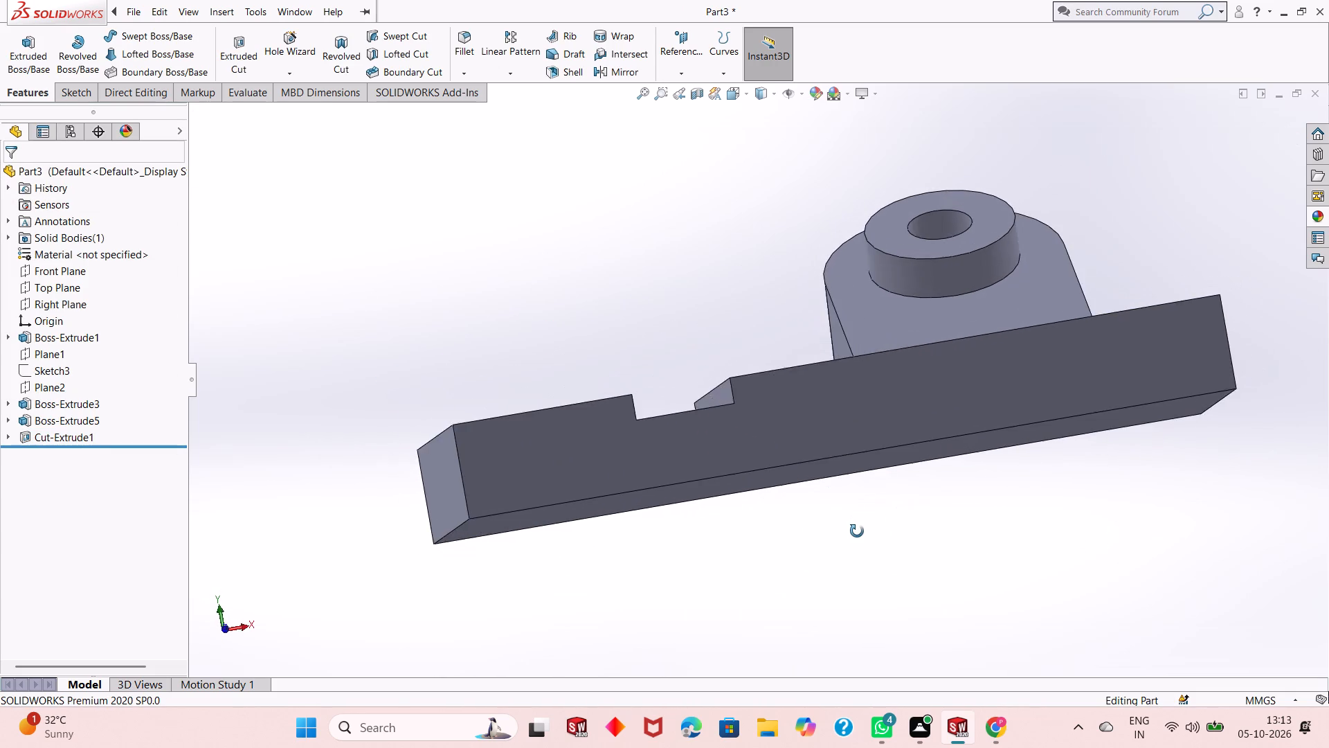
{"action": "middle_click_drag", "start_coordinate": [857, 531], "coordinate": [877, 596]}
{"action": "scroll", "coordinate": [712, 378], "scroll_direction": "down", "scroll_amount": 2}
{"action": "scroll", "coordinate": [722, 438], "scroll_direction": "up", "scroll_amount": 1}
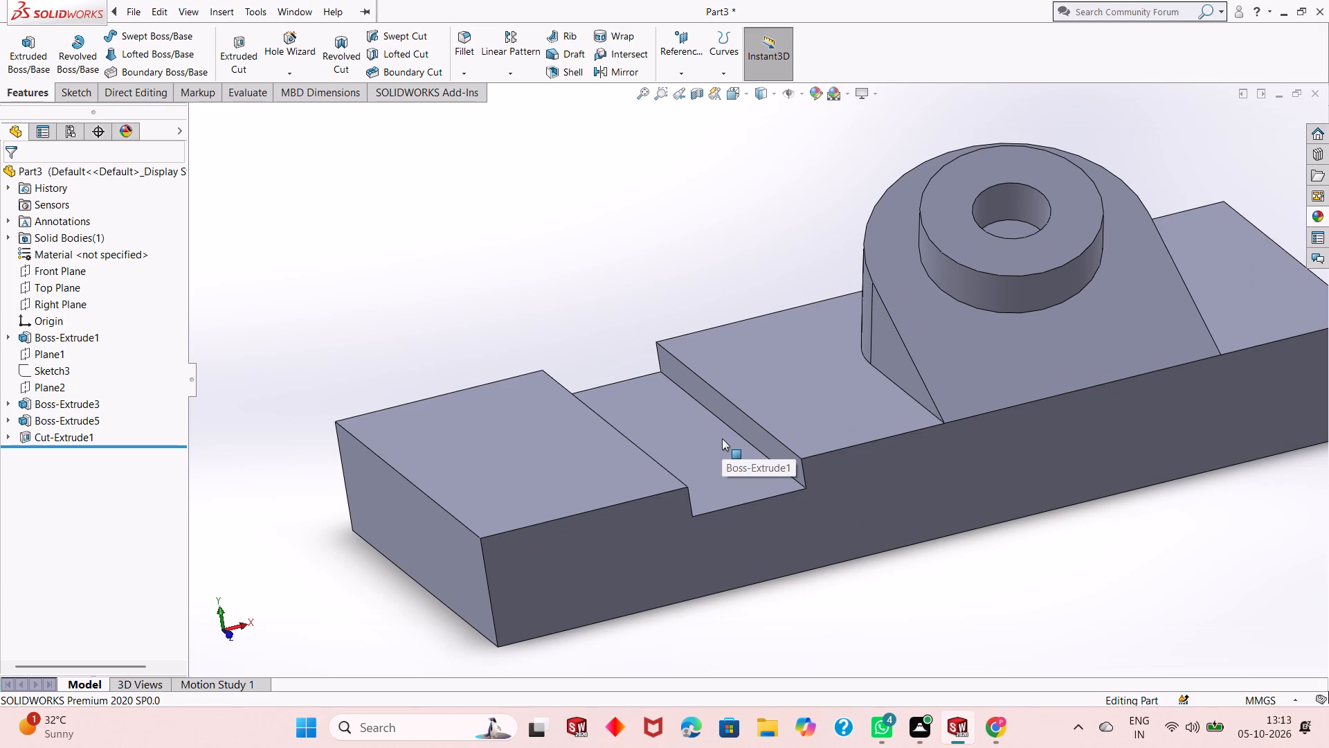
{"action": "middle_click_drag", "start_coordinate": [799, 544], "coordinate": [799, 492]}
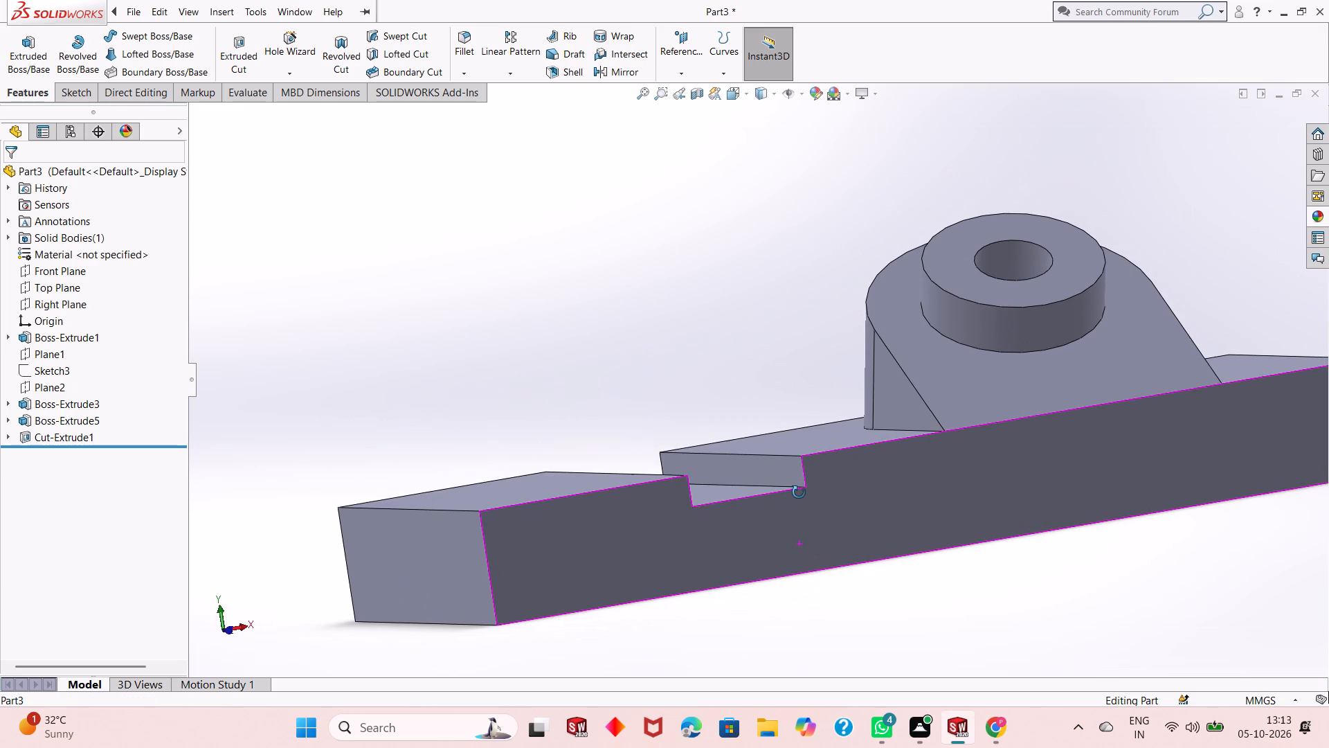
{"action": "middle_click_drag", "start_coordinate": [799, 492], "coordinate": [796, 492]}
On the block's front long face, sketch a 125 mm construction line sloping up and outward from the slot-end bottom corner.
{"action": "left_click", "coordinate": [584, 556]}
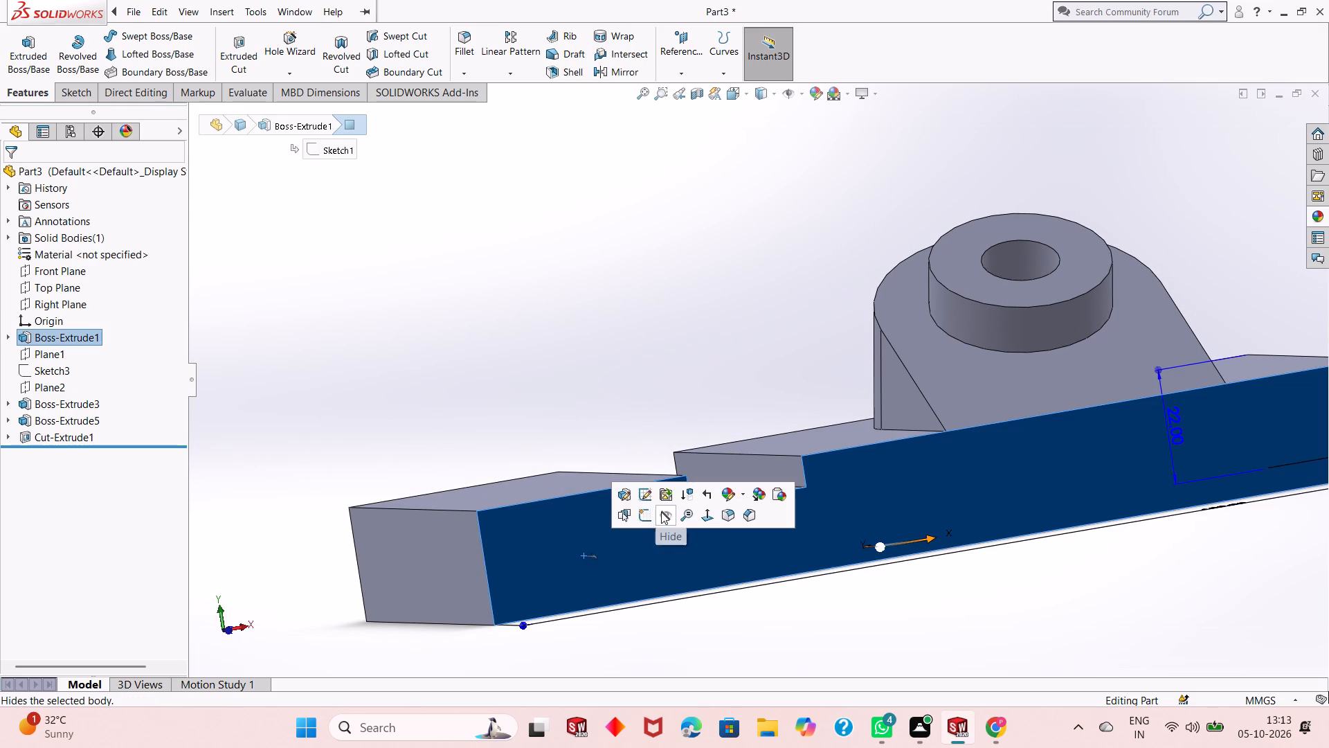
{"action": "left_click", "coordinate": [650, 517]}
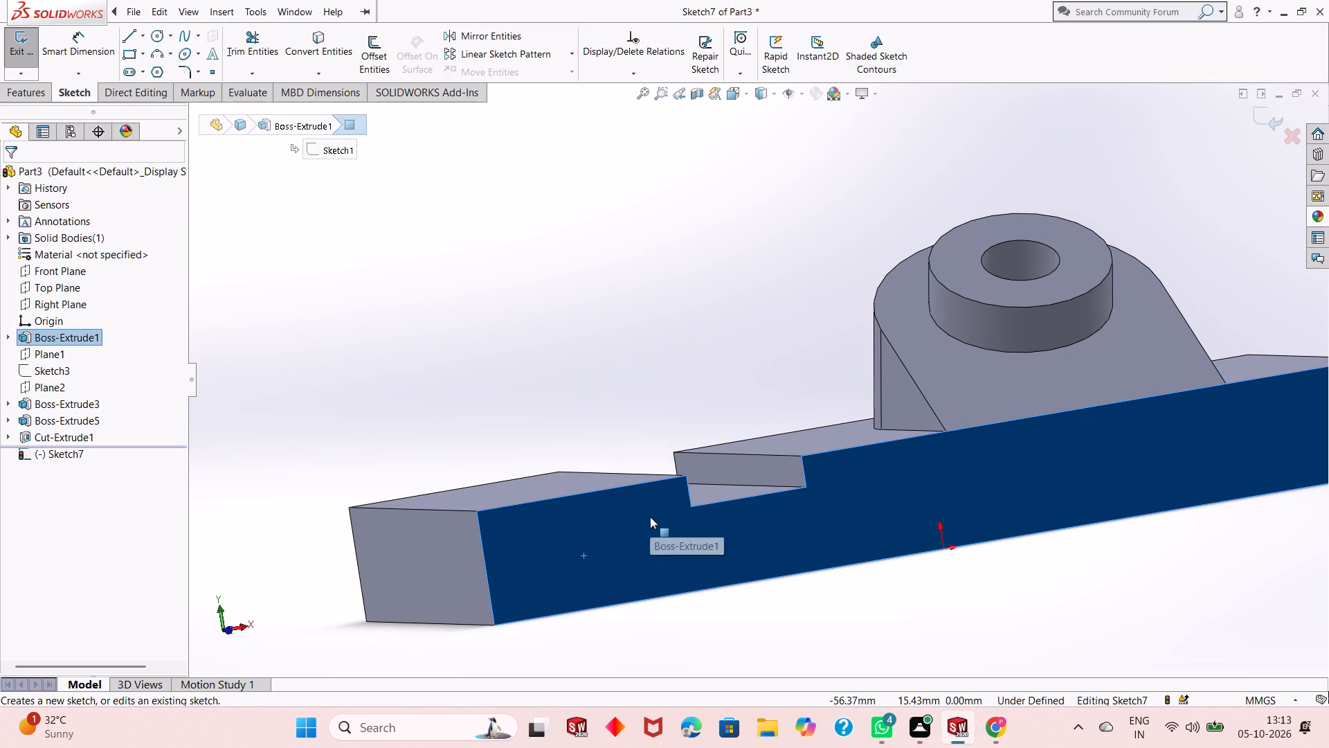
{"action": "key", "text": "ctrl+8"}
{"action": "key", "text": "Escape"}
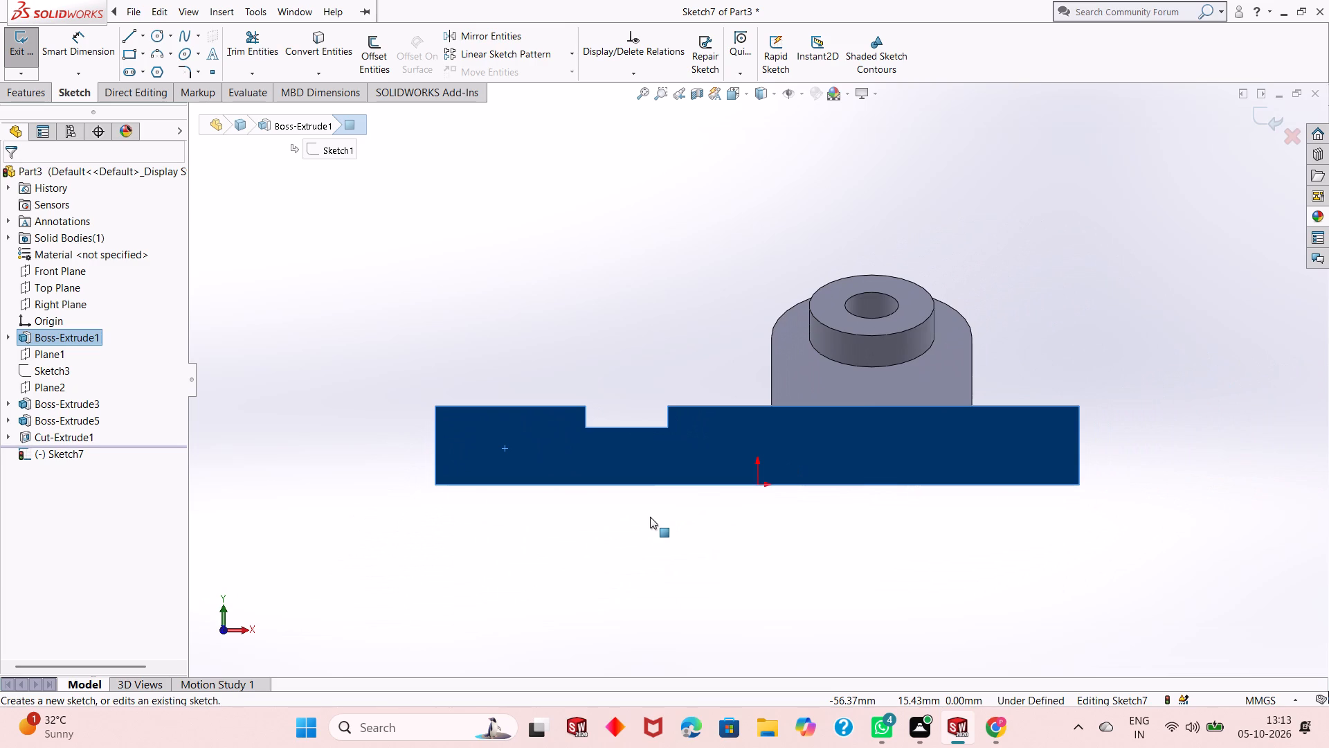
{"action": "scroll", "coordinate": [671, 531], "scroll_direction": "up", "scroll_amount": 2}
{"action": "scroll", "coordinate": [563, 372], "scroll_direction": "down", "scroll_amount": 4}
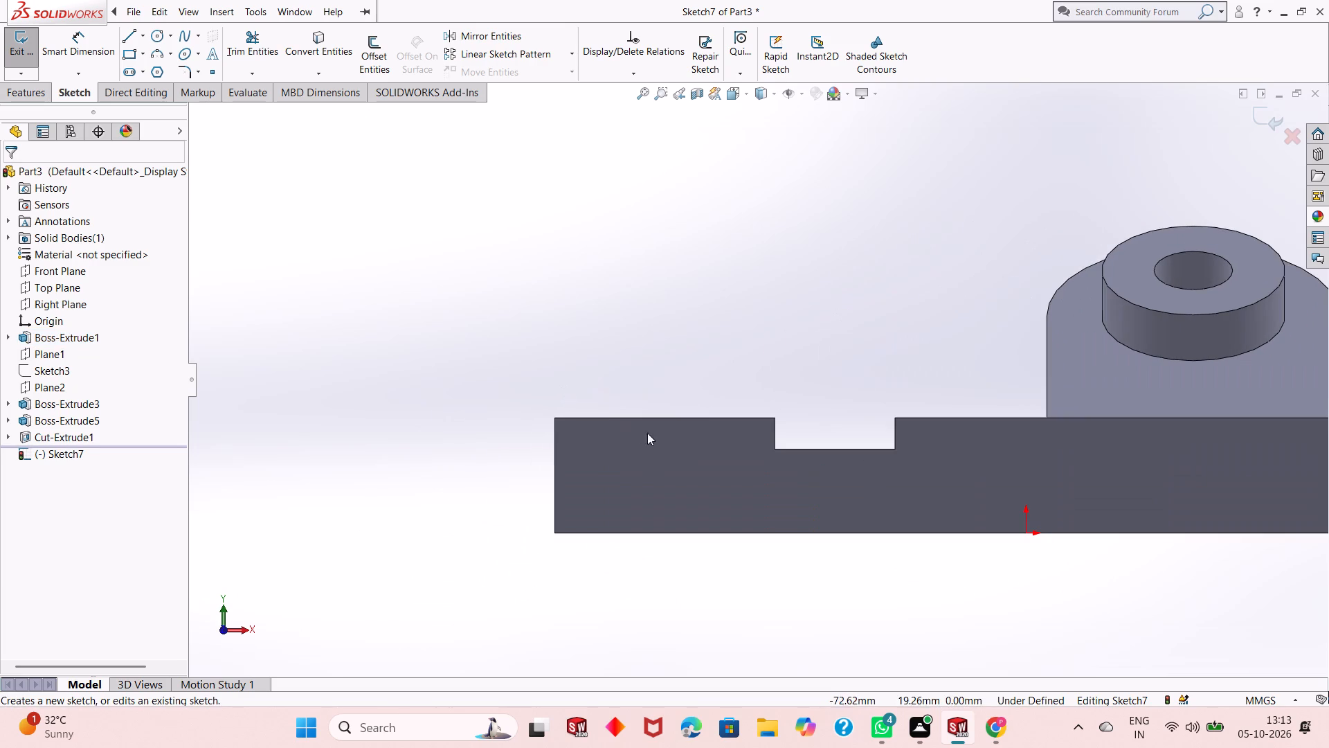
{"action": "scroll", "coordinate": [562, 481], "scroll_direction": "up", "scroll_amount": 1}
{"action": "scroll", "coordinate": [597, 416], "scroll_direction": "down", "scroll_amount": 1}
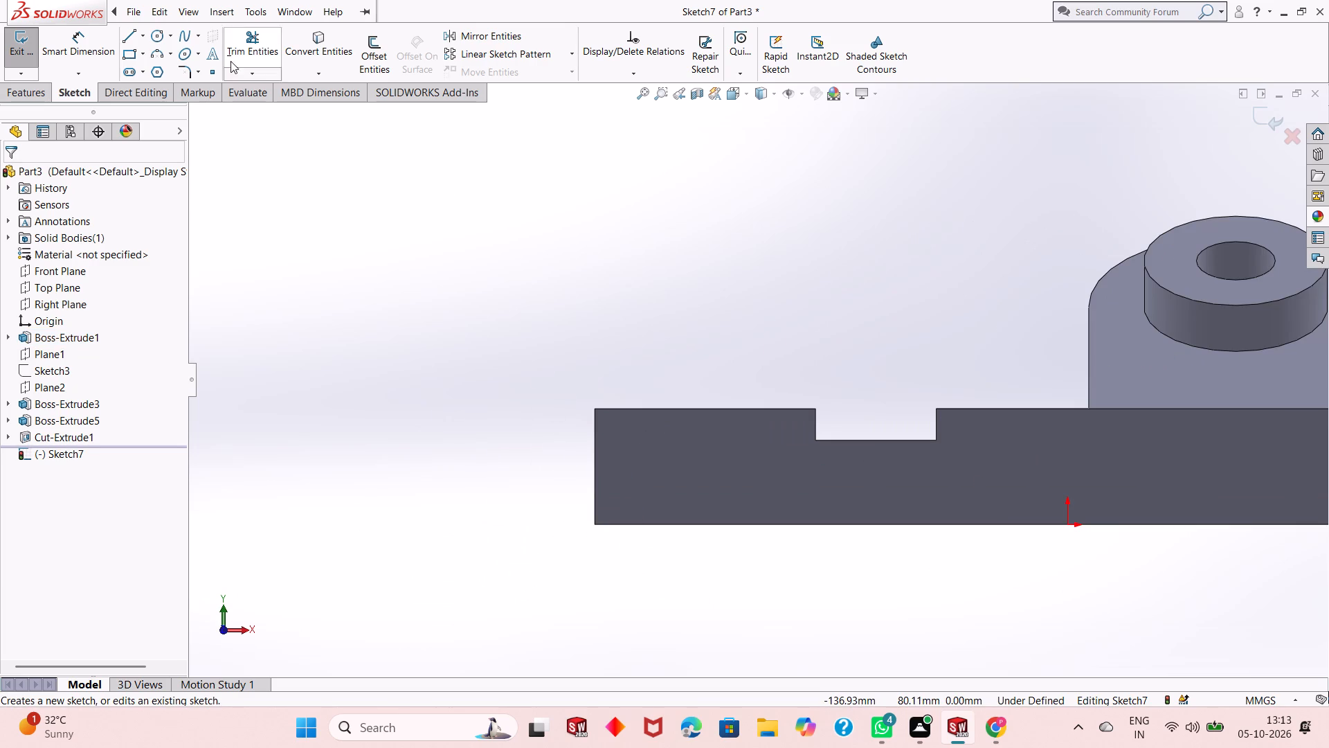
{"action": "left_click", "coordinate": [143, 36]}
{"action": "left_click", "coordinate": [143, 65]}
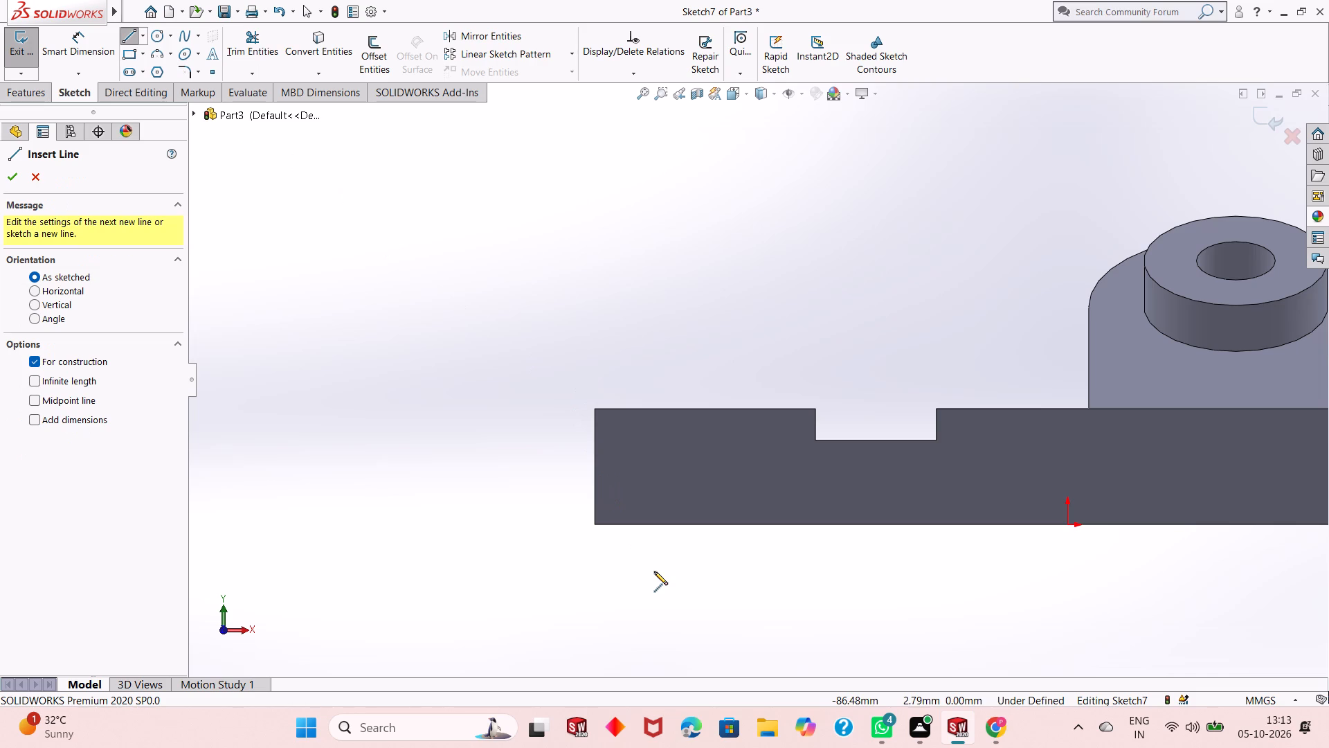
{"action": "left_click", "coordinate": [593, 522]}
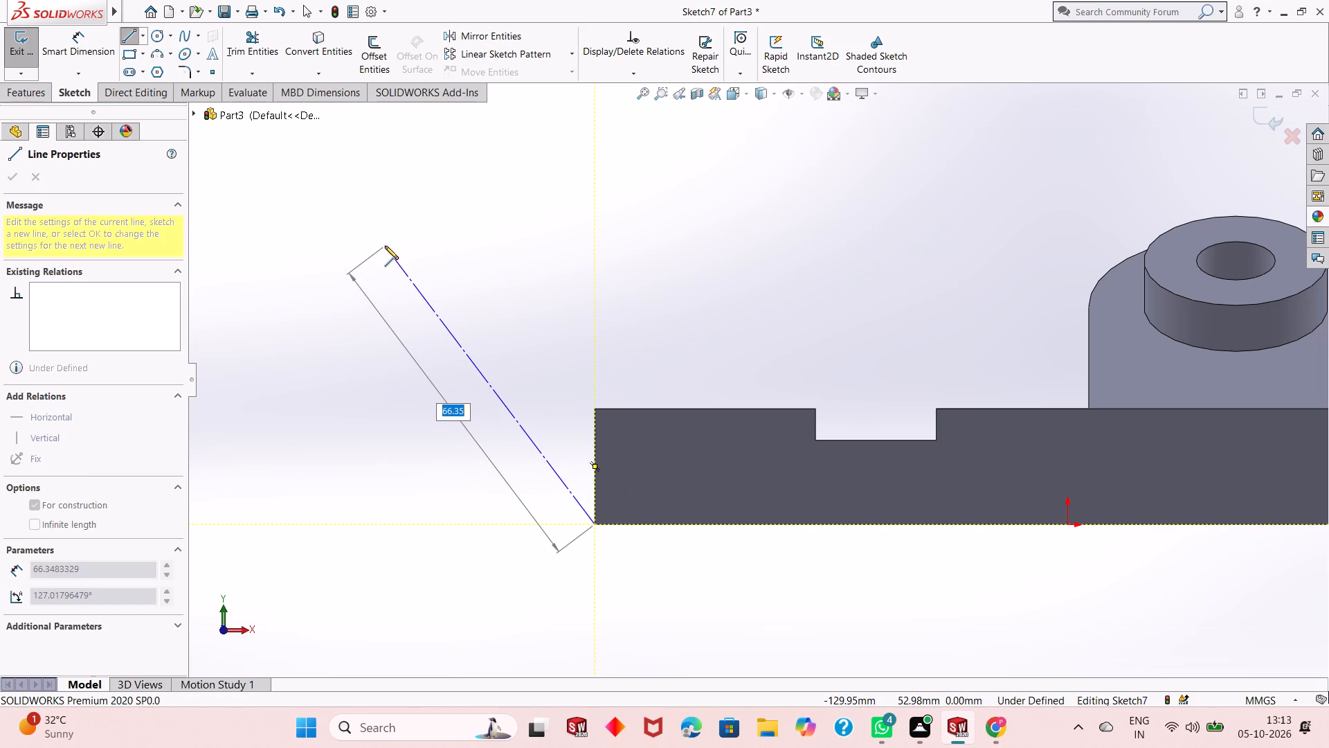
{"action": "type", "text": "125"}
{"action": "key", "text": "Return"}
{"action": "key", "text": "Escape"}
Dimension the sloping construction line's length as 125 mm.
{"action": "scroll", "coordinate": [521, 407], "scroll_direction": "up", "scroll_amount": 2}
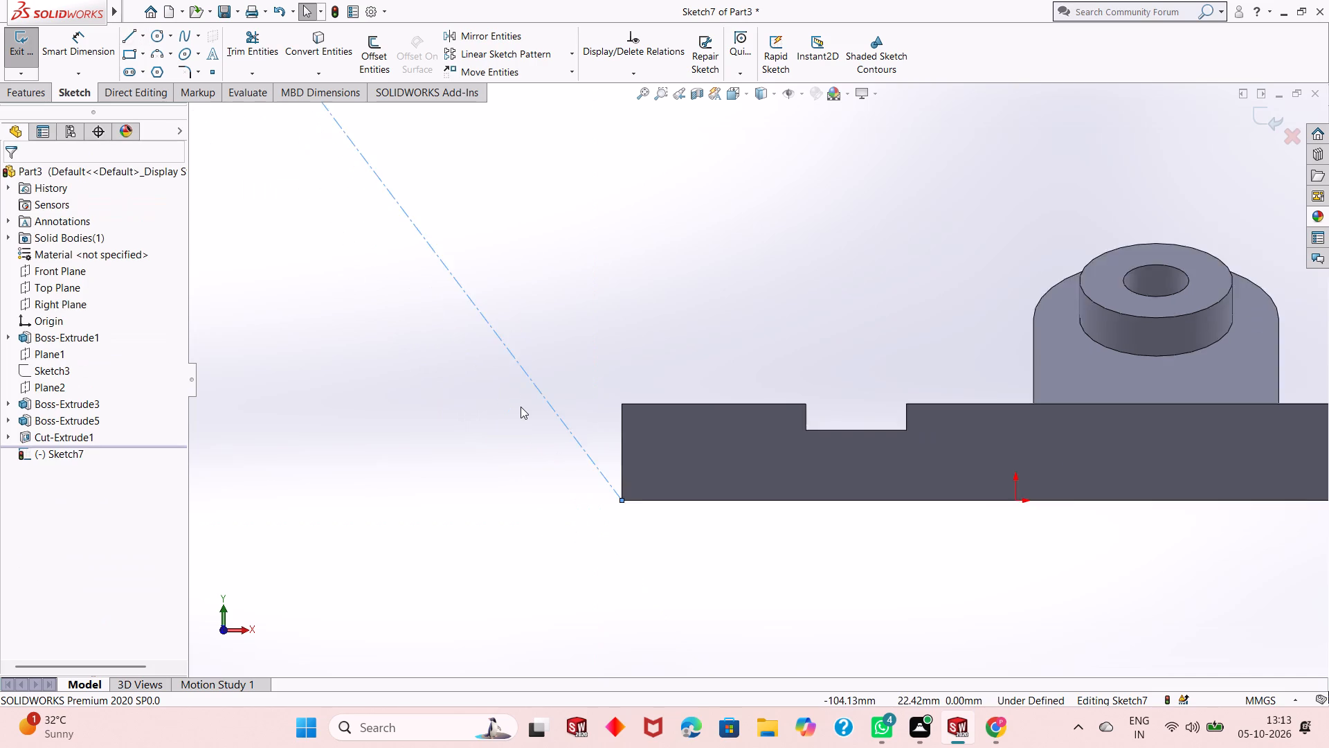
{"action": "scroll", "coordinate": [521, 407], "scroll_direction": "up", "scroll_amount": 2}
{"action": "scroll", "coordinate": [736, 256], "scroll_direction": "down", "scroll_amount": 1}
{"action": "scroll", "coordinate": [661, 440], "scroll_direction": "up", "scroll_amount": 2}
{"action": "scroll", "coordinate": [733, 326], "scroll_direction": "down", "scroll_amount": 1}
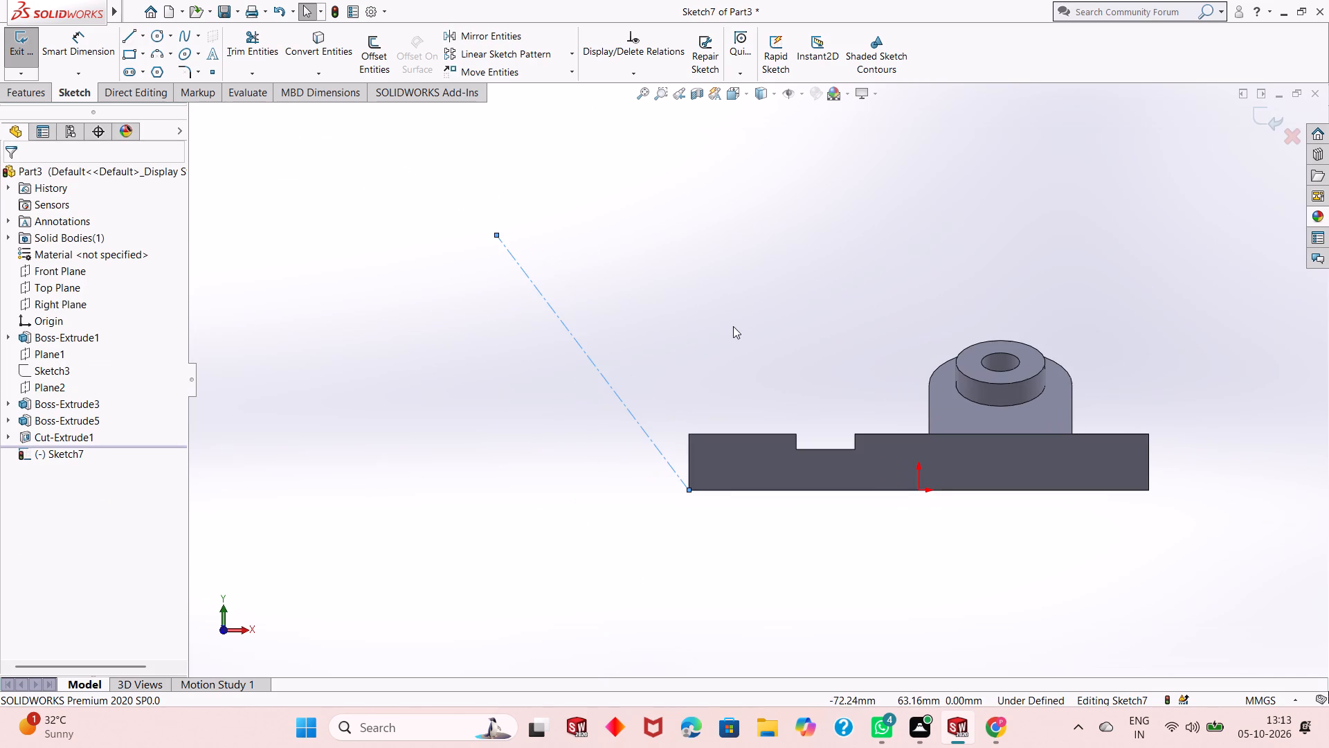
{"action": "left_click", "coordinate": [94, 40]}
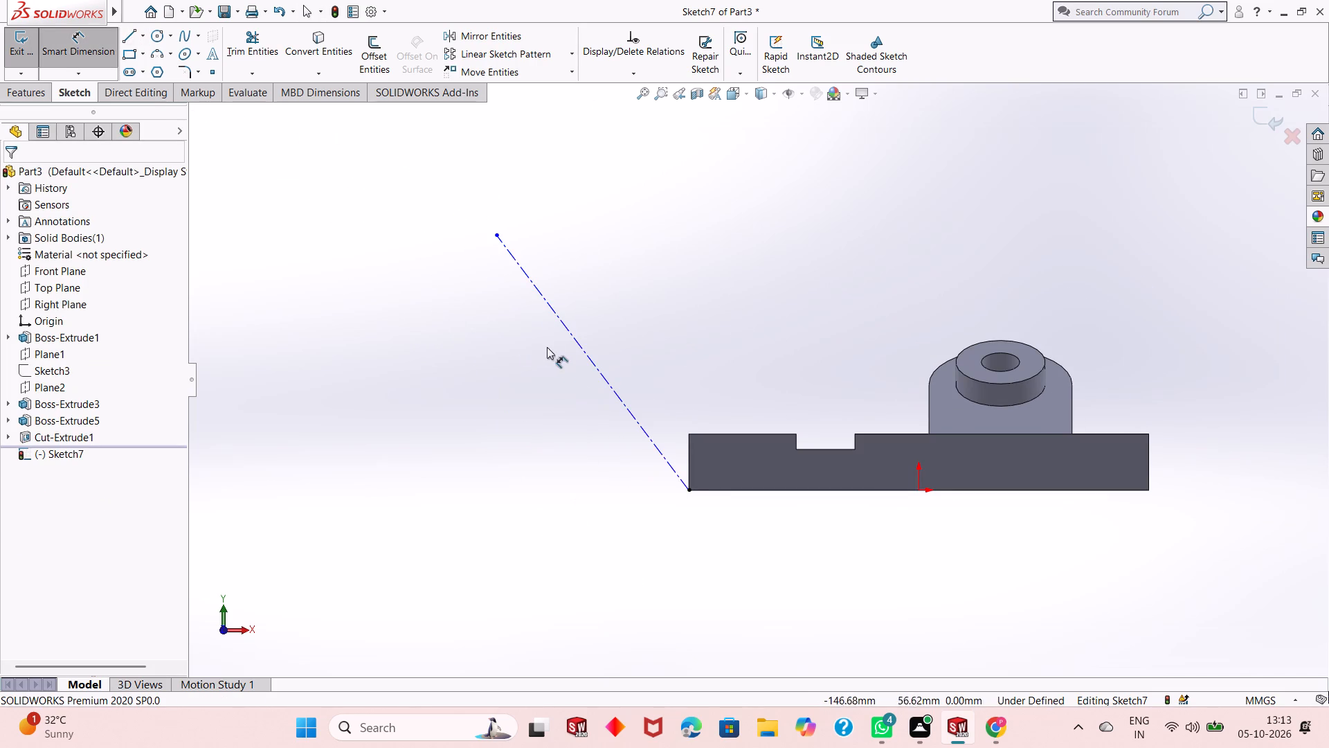
{"action": "left_click", "coordinate": [636, 418]}
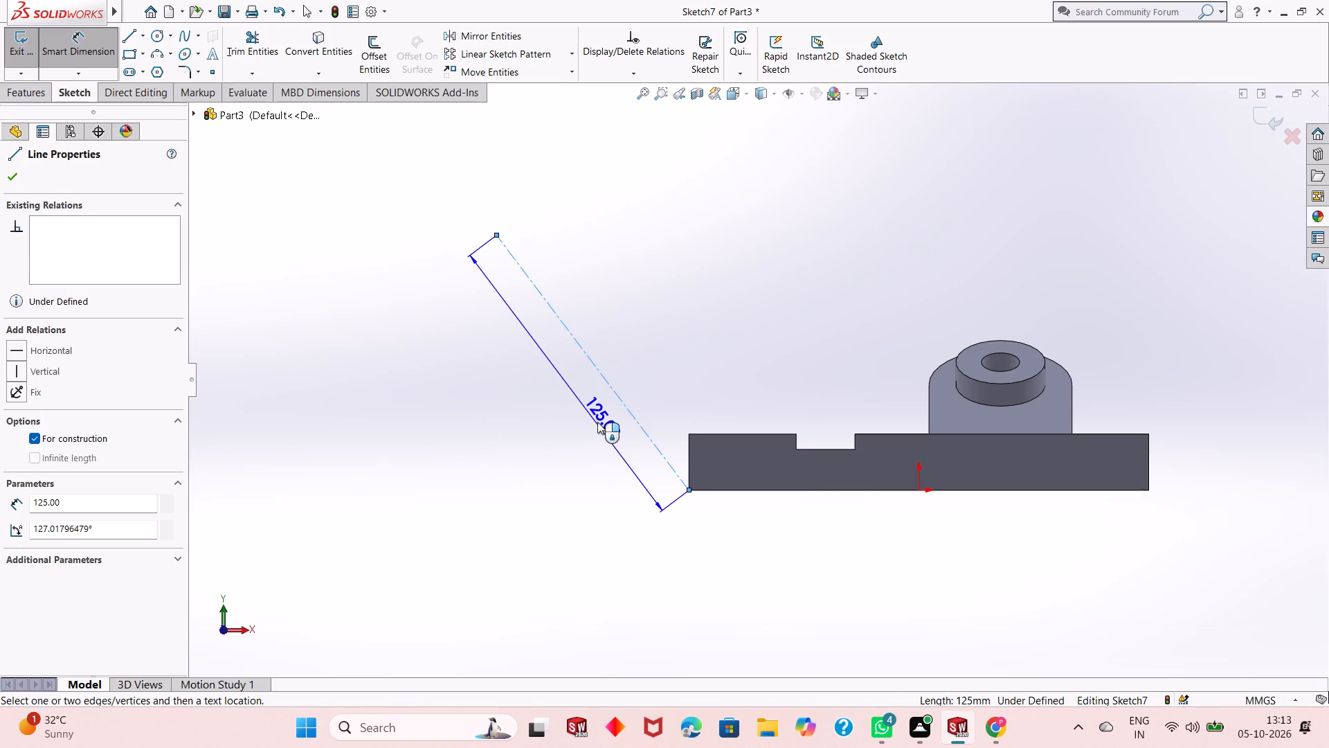
{"action": "left_click", "coordinate": [500, 465]}
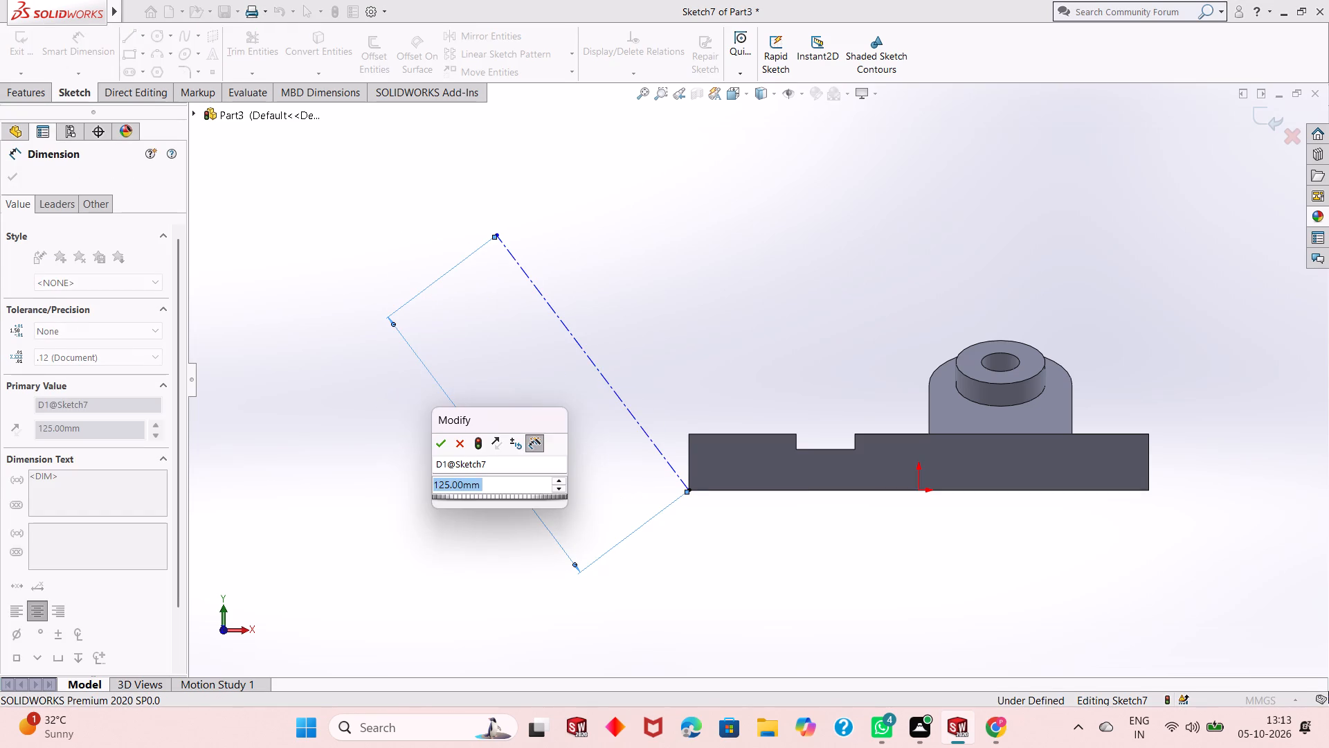
{"action": "key", "text": "Return"}
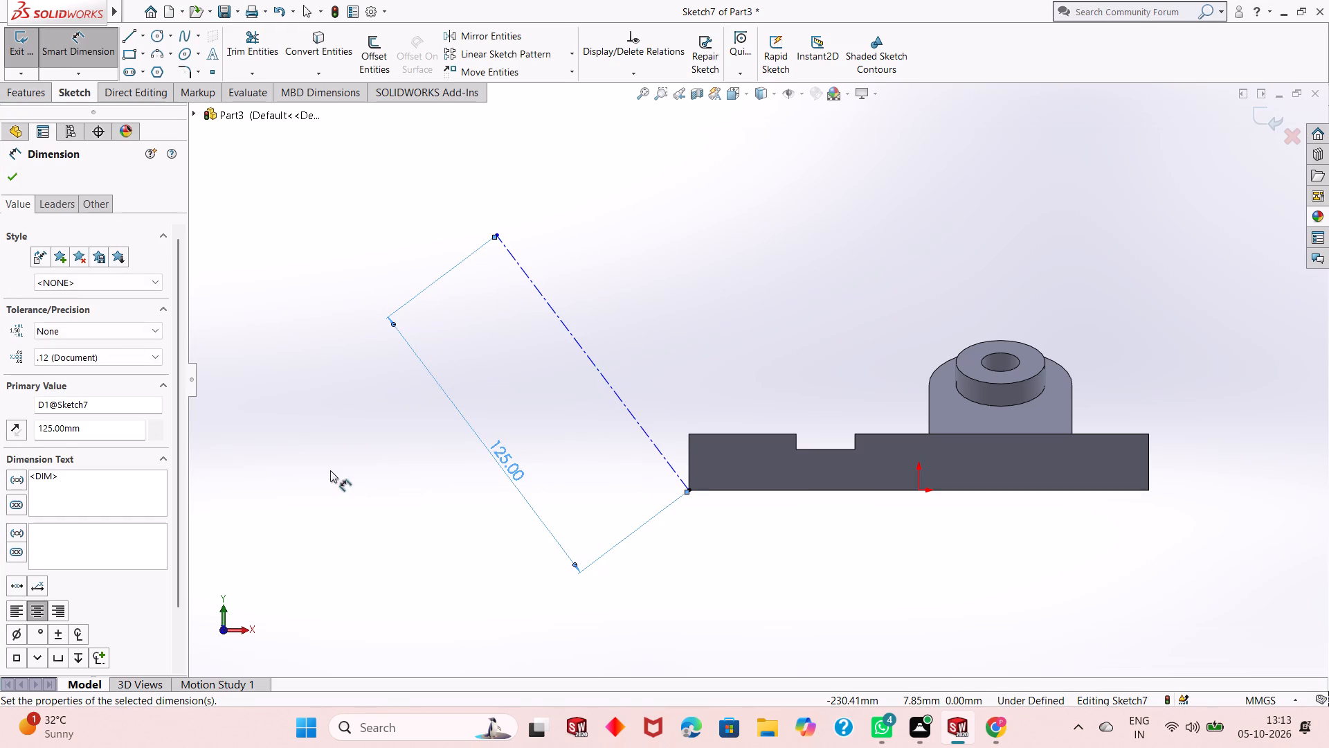
{"action": "right_click", "coordinate": [330, 470]}
{"action": "left_click", "coordinate": [377, 510]}
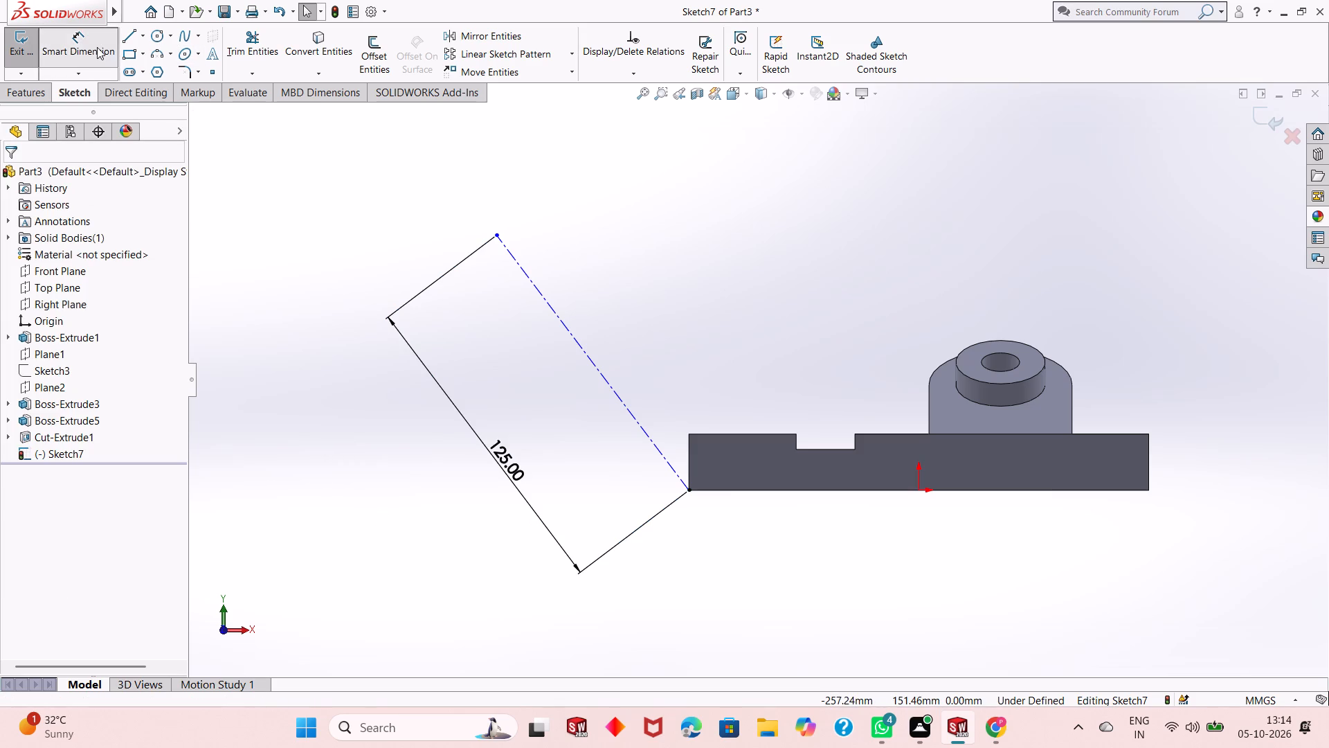
Dimension the angle between the construction line and the outward horizontal at the block's bottom corner as 55°.
{"action": "left_click", "coordinate": [97, 47]}
{"action": "left_click", "coordinate": [594, 365]}
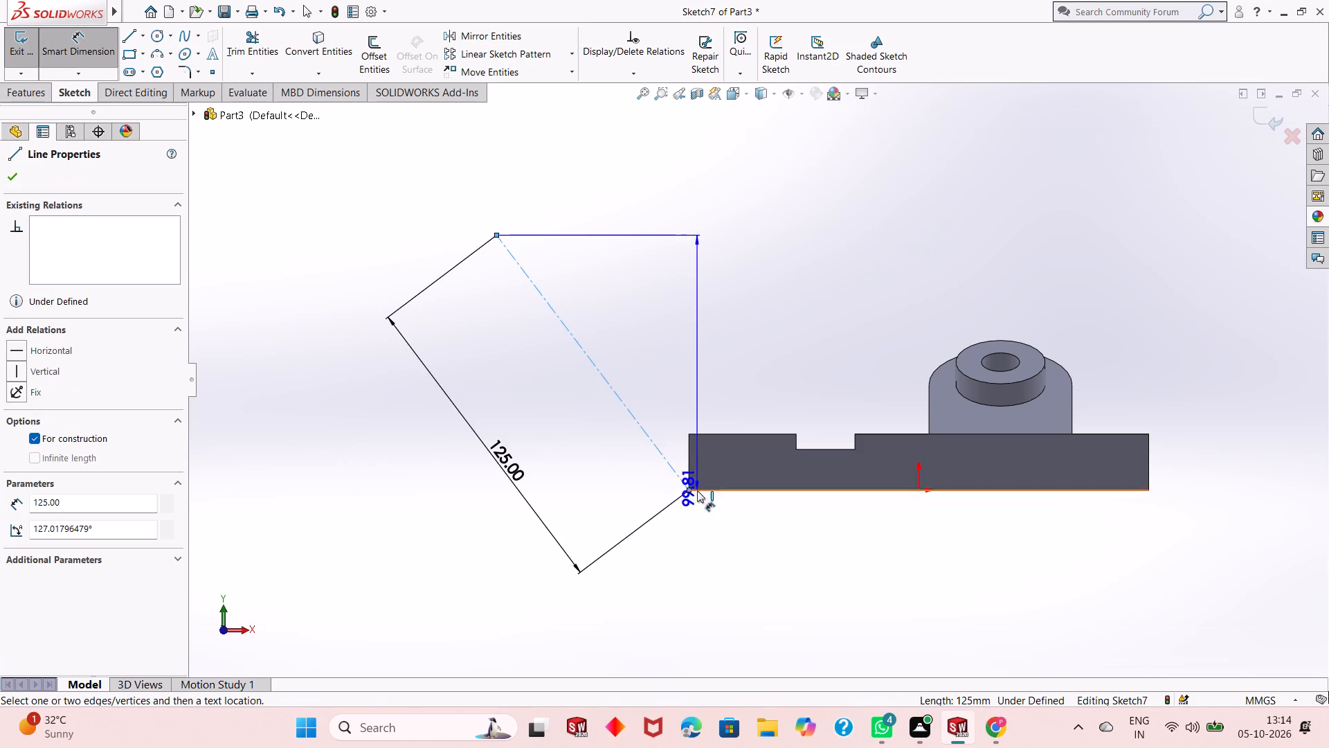
{"action": "left_click", "coordinate": [690, 492]}
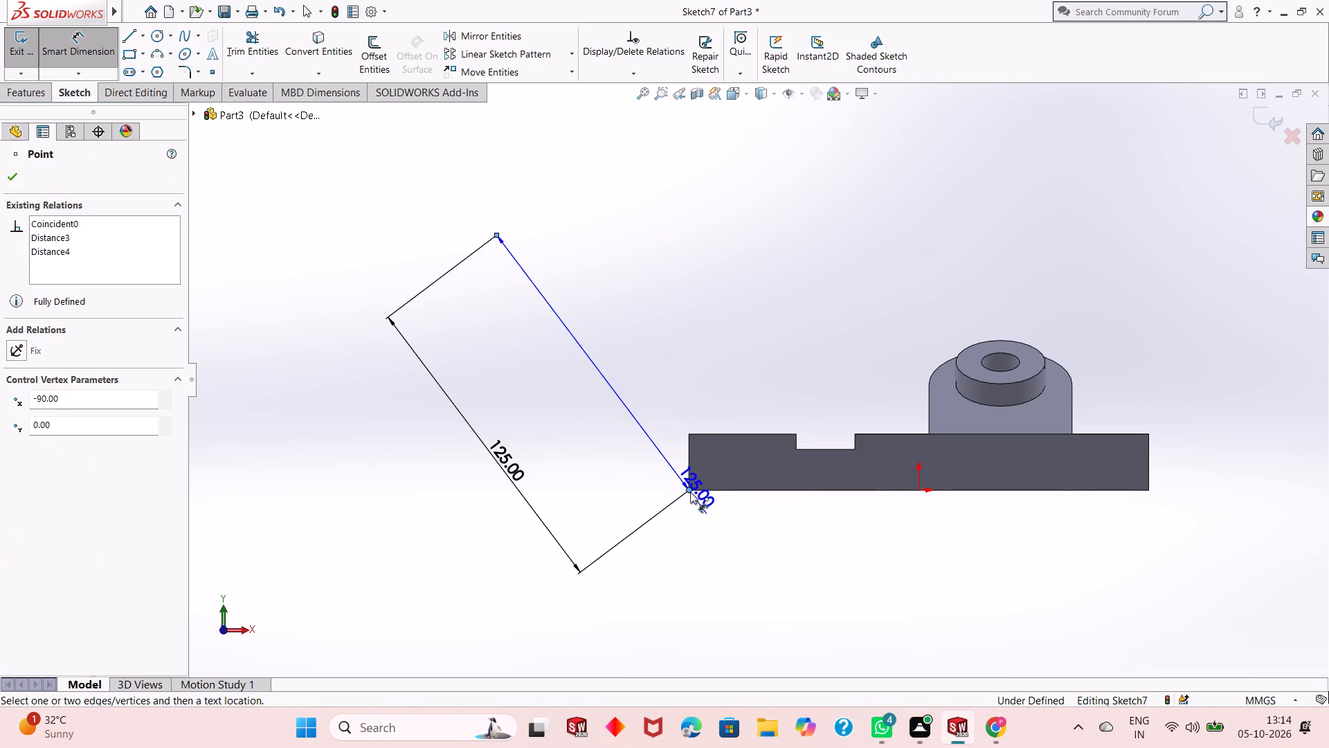
{"action": "left_click", "coordinate": [655, 486]}
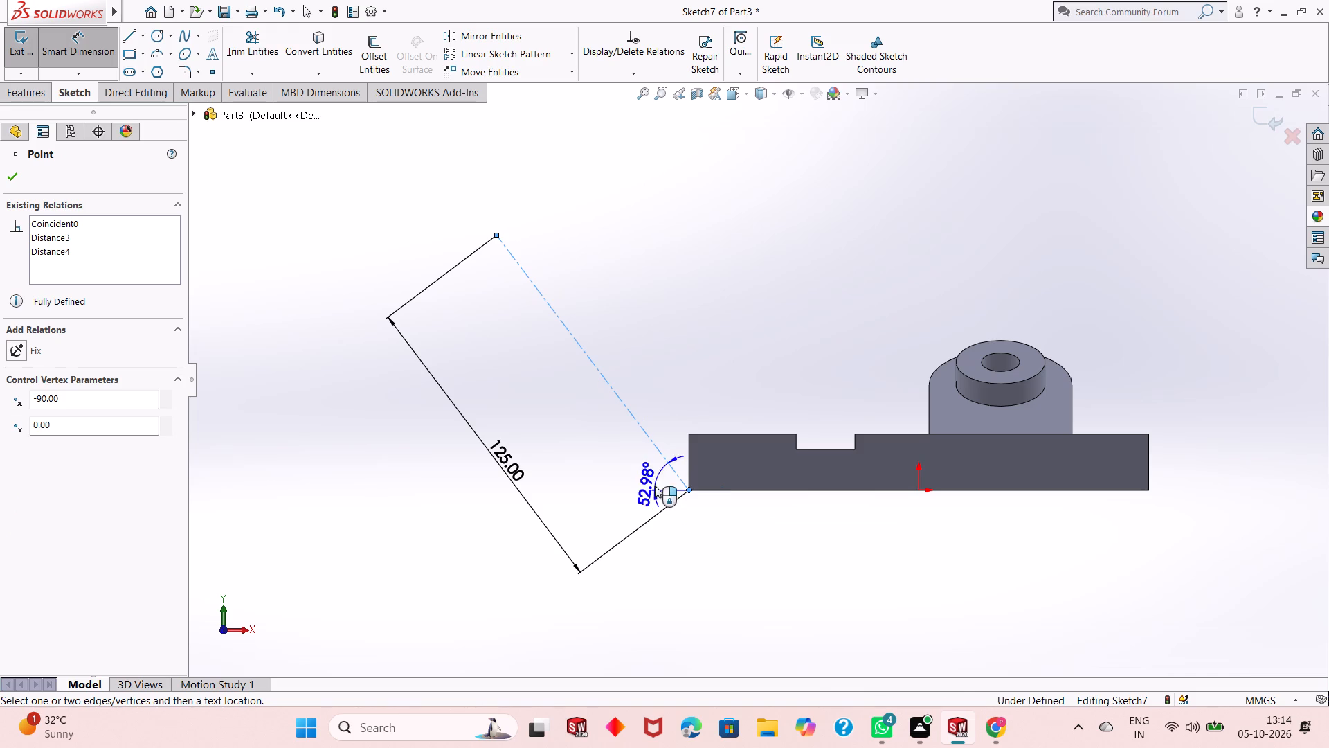
{"action": "left_click", "coordinate": [629, 458]}
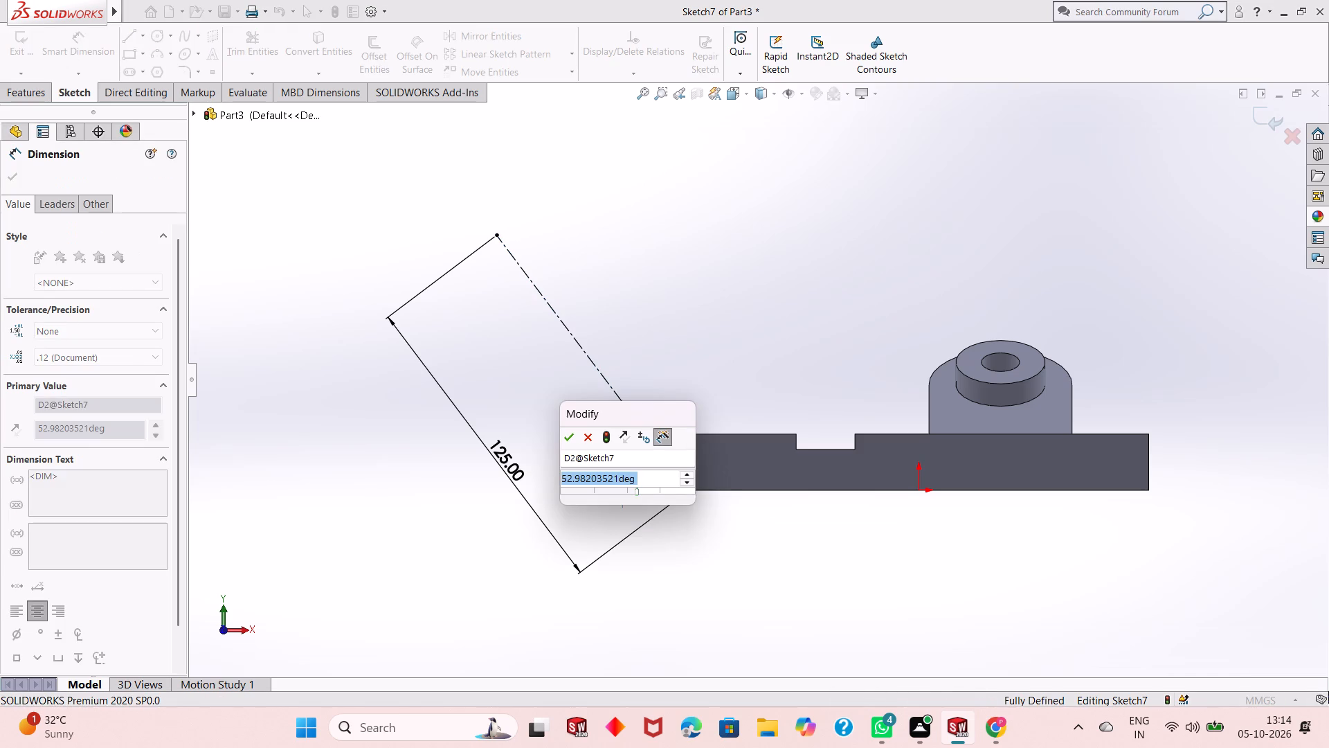
{"action": "type", "text": "55"}
{"action": "key", "text": "Return"}
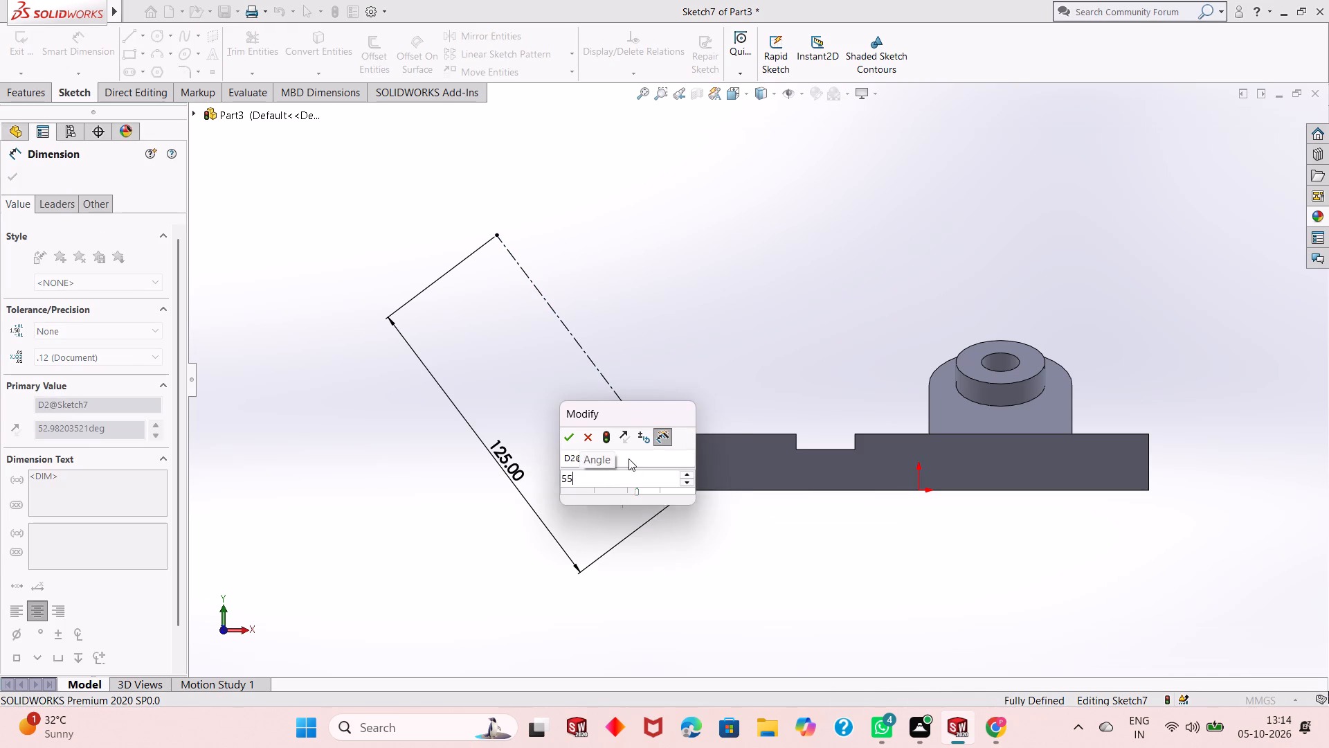
{"action": "right_click", "coordinate": [410, 472]}
{"action": "left_click", "coordinate": [456, 520]}
Exit the sketch containing the sloping 125 mm construction line.
{"action": "scroll", "coordinate": [637, 483], "scroll_direction": "up", "scroll_amount": 1}
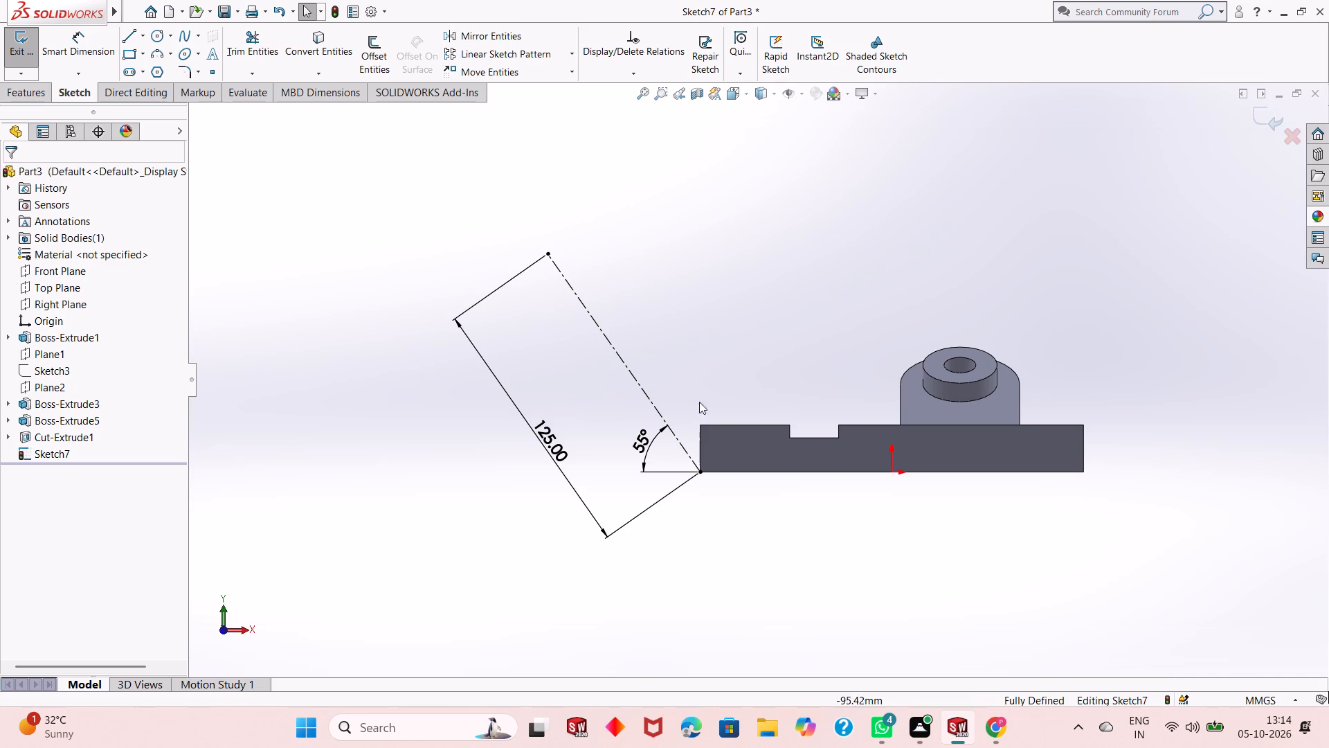
{"action": "middle_click_drag", "start_coordinate": [710, 420], "coordinate": [718, 461]}
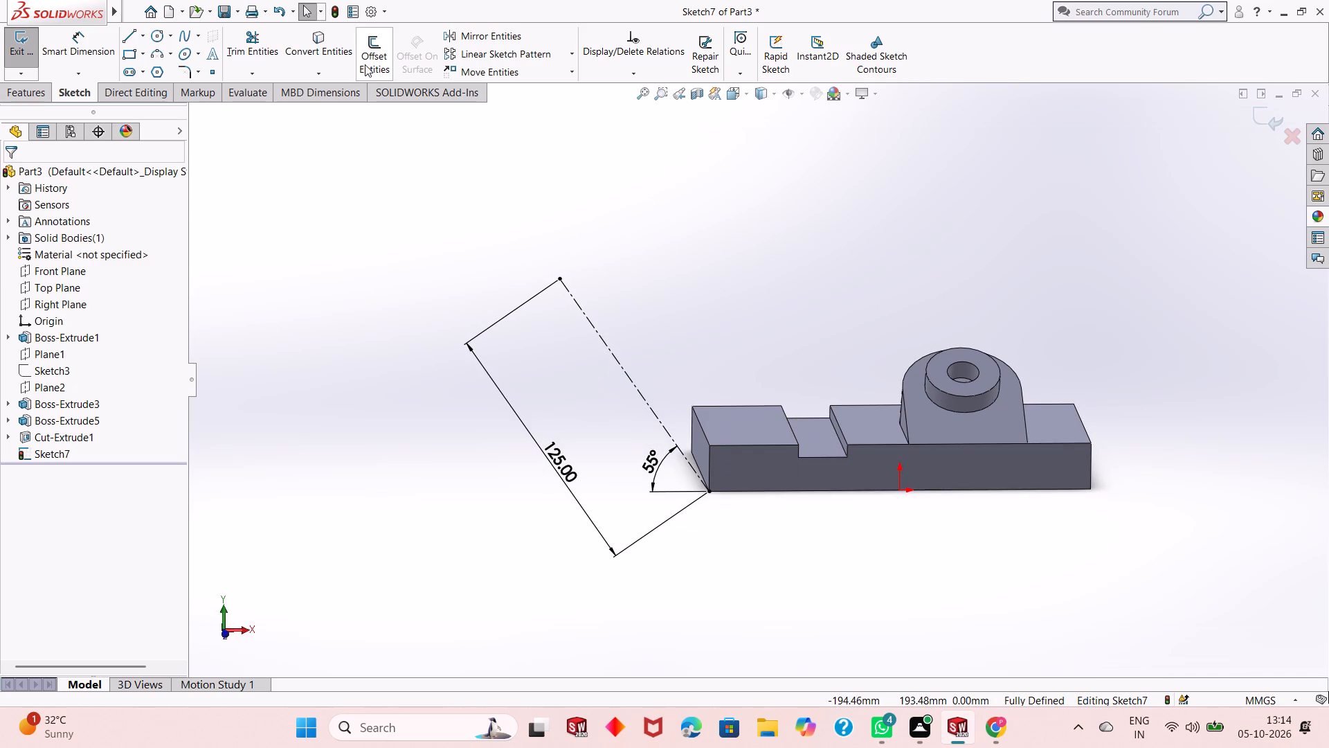
{"action": "left_click", "coordinate": [30, 91]}
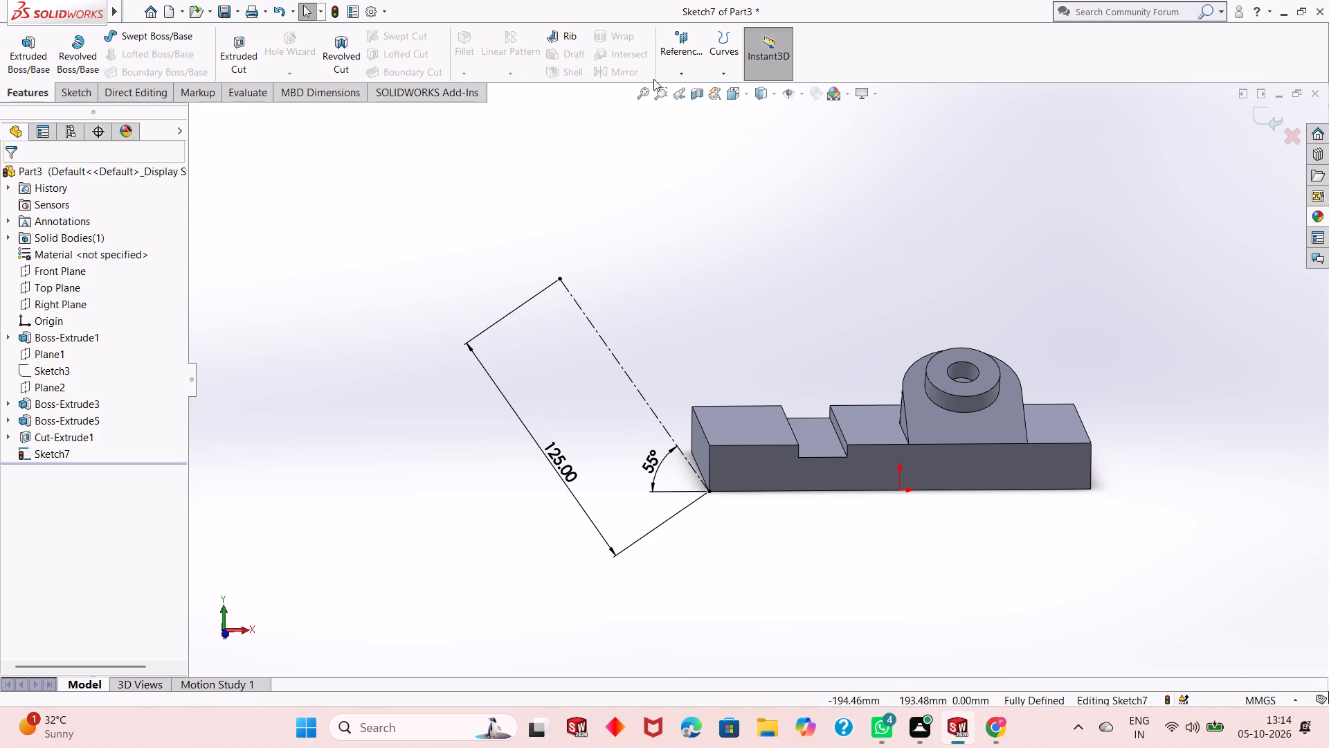
{"action": "left_click", "coordinate": [696, 39]}
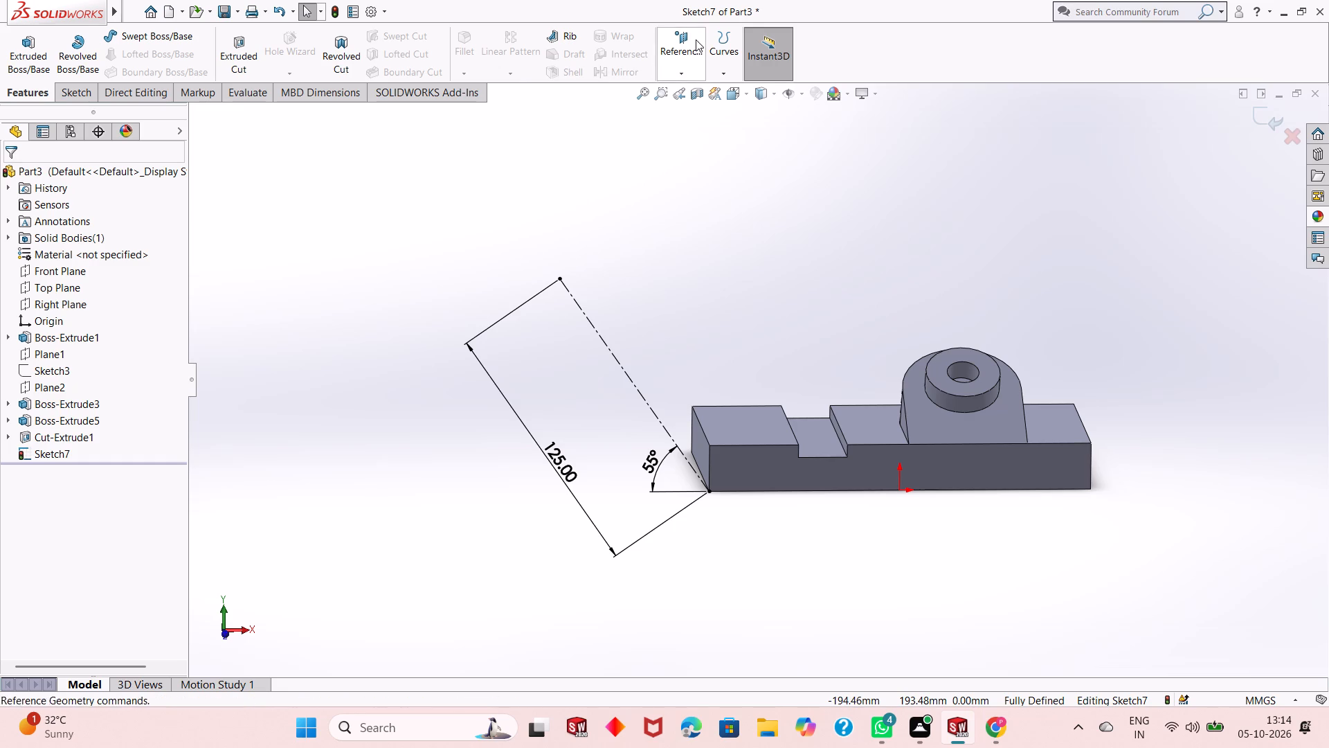
{"action": "left_click", "coordinate": [1258, 127]}
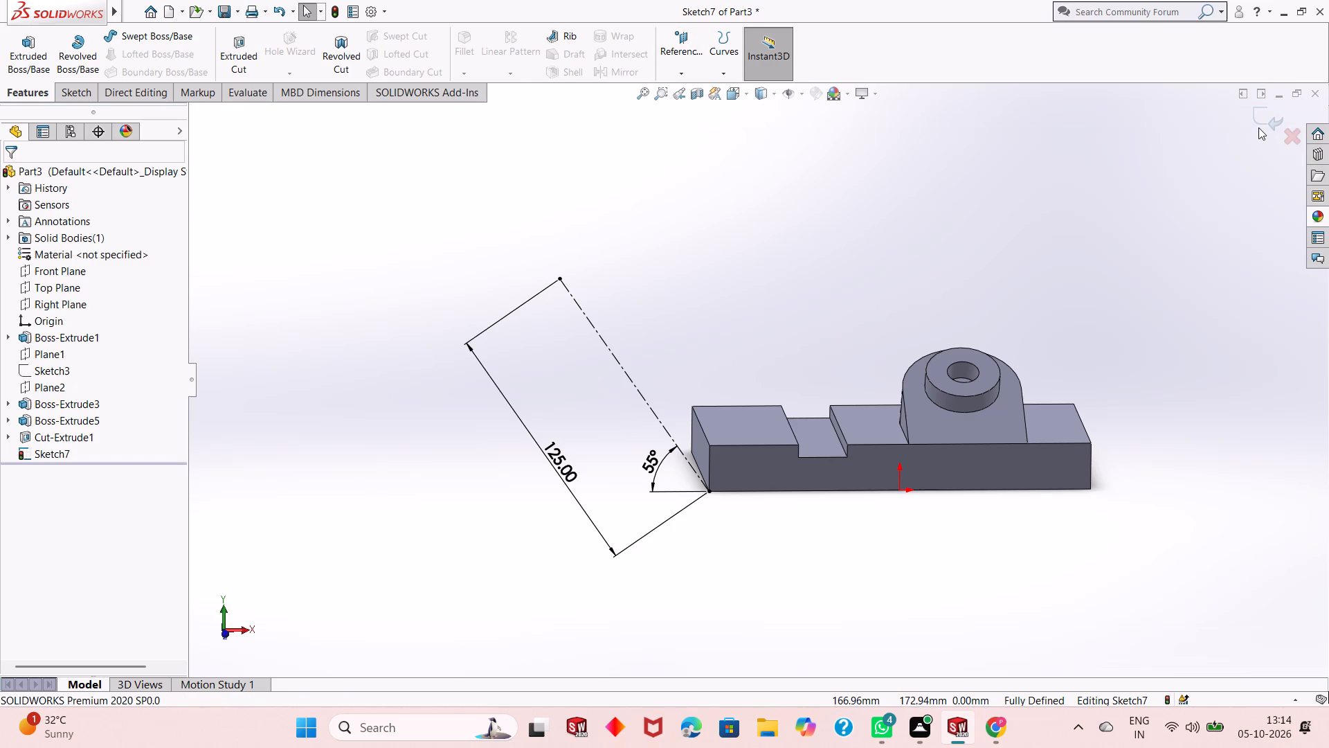
Close the sloping construction line's sketch and start a new reference plane.
{"action": "left_click", "coordinate": [1259, 107]}
{"action": "left_click", "coordinate": [682, 50]}
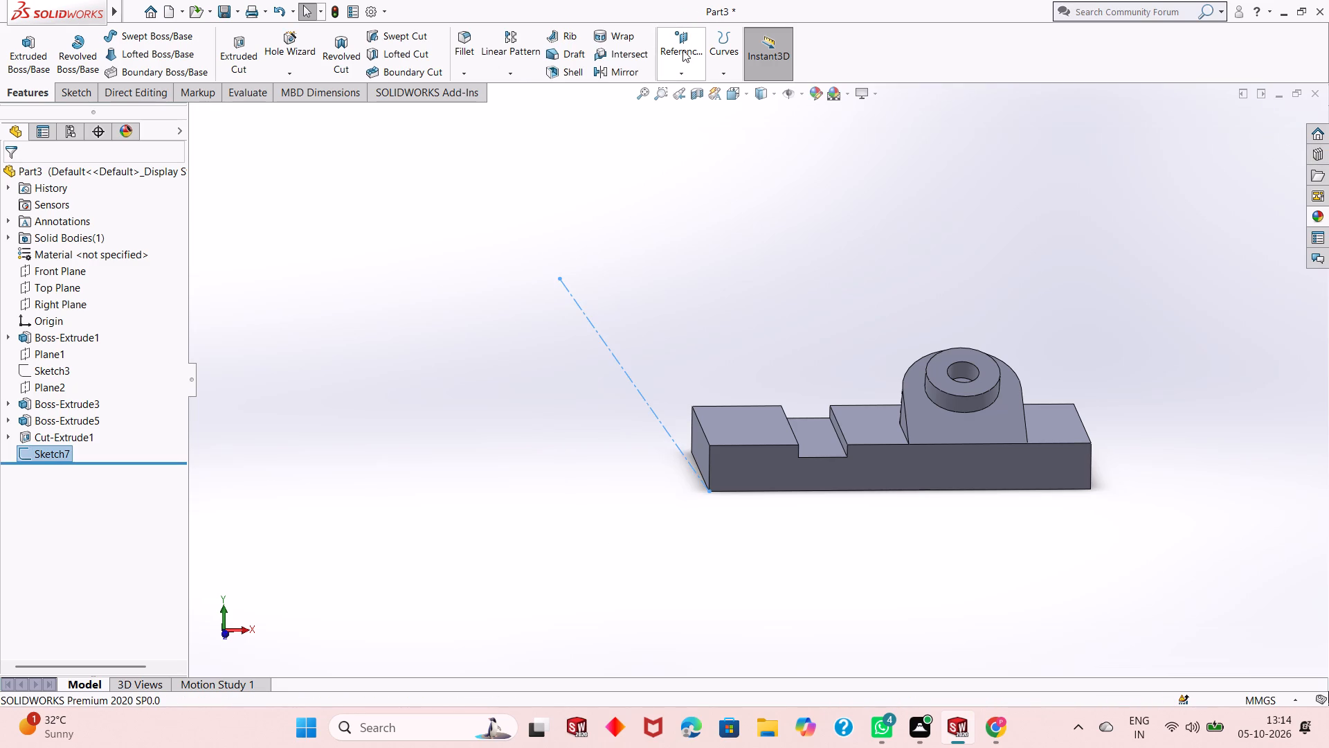
{"action": "left_click", "coordinate": [713, 94]}
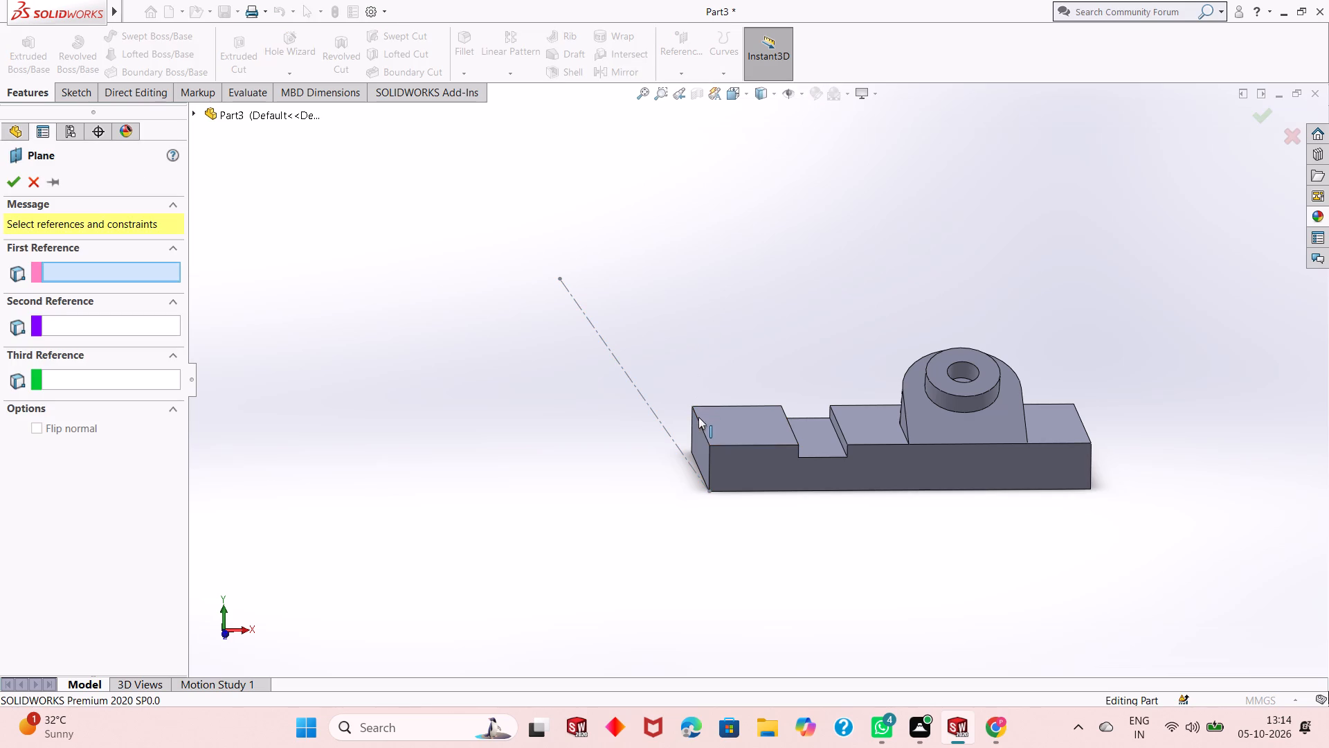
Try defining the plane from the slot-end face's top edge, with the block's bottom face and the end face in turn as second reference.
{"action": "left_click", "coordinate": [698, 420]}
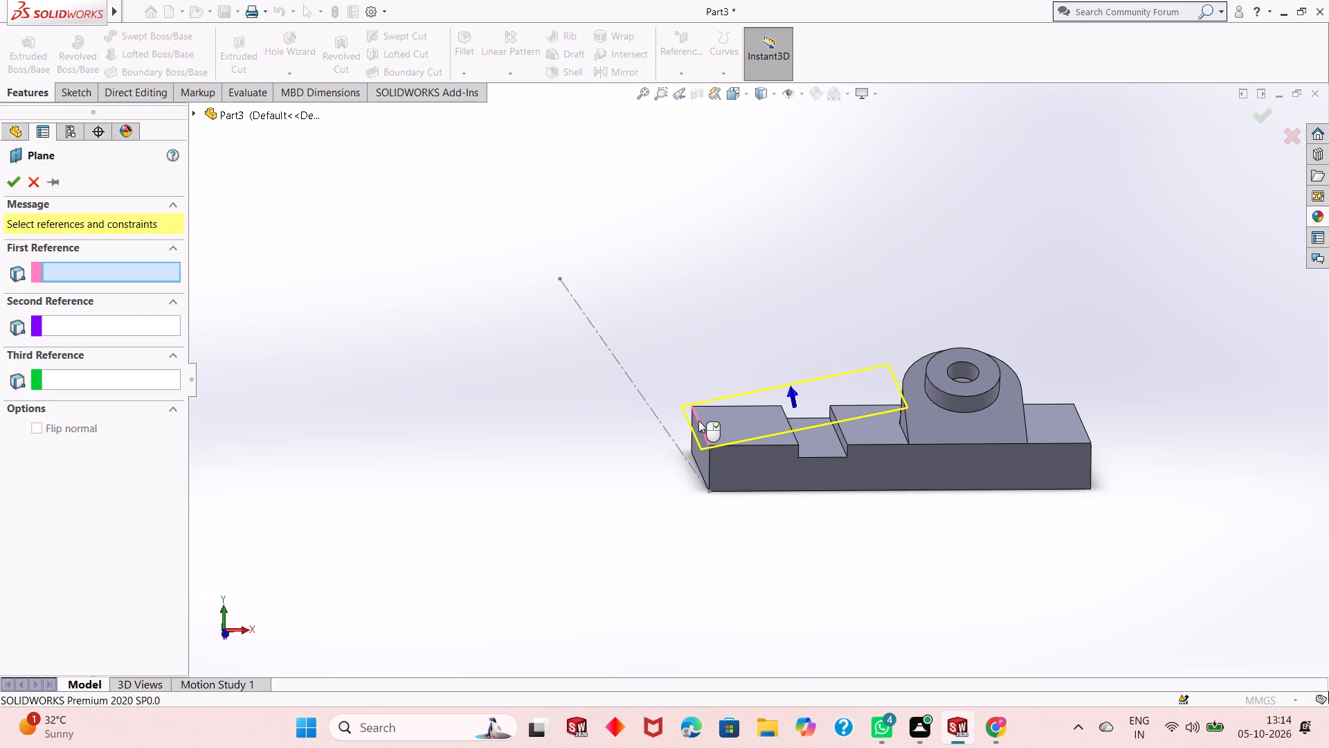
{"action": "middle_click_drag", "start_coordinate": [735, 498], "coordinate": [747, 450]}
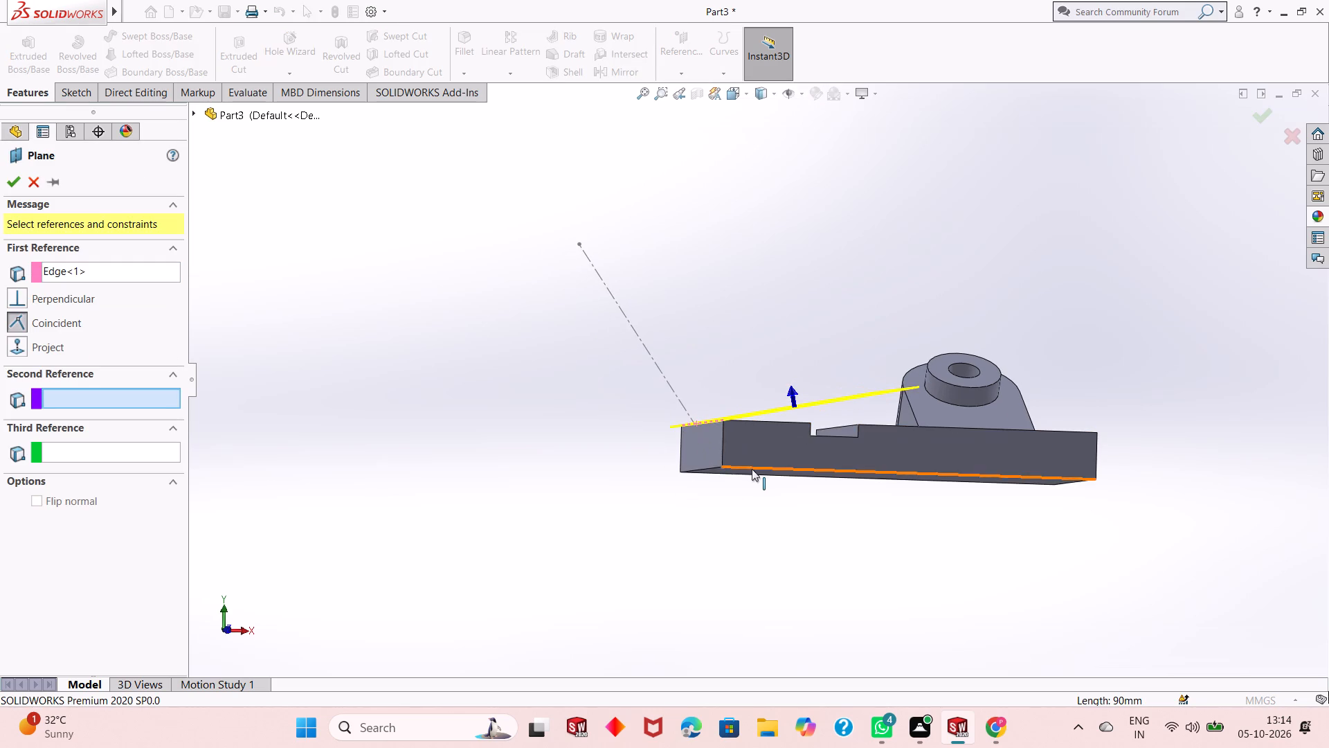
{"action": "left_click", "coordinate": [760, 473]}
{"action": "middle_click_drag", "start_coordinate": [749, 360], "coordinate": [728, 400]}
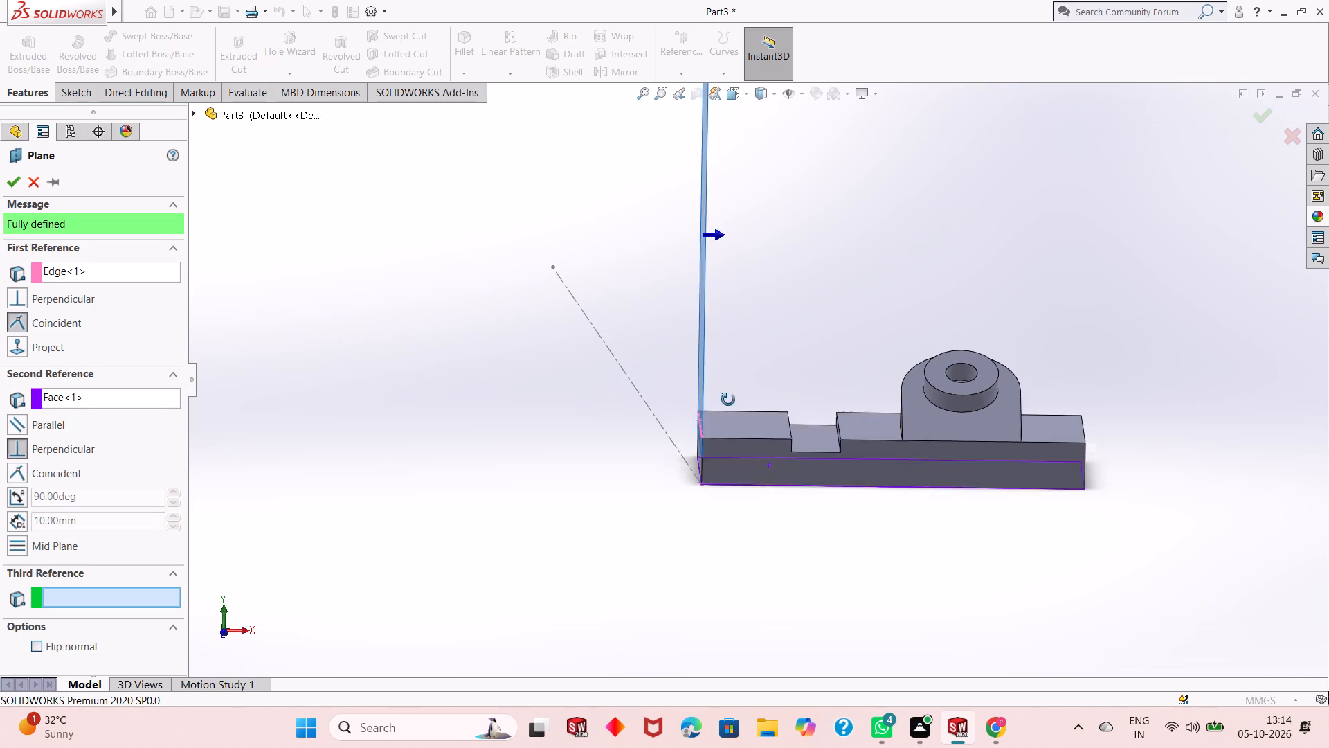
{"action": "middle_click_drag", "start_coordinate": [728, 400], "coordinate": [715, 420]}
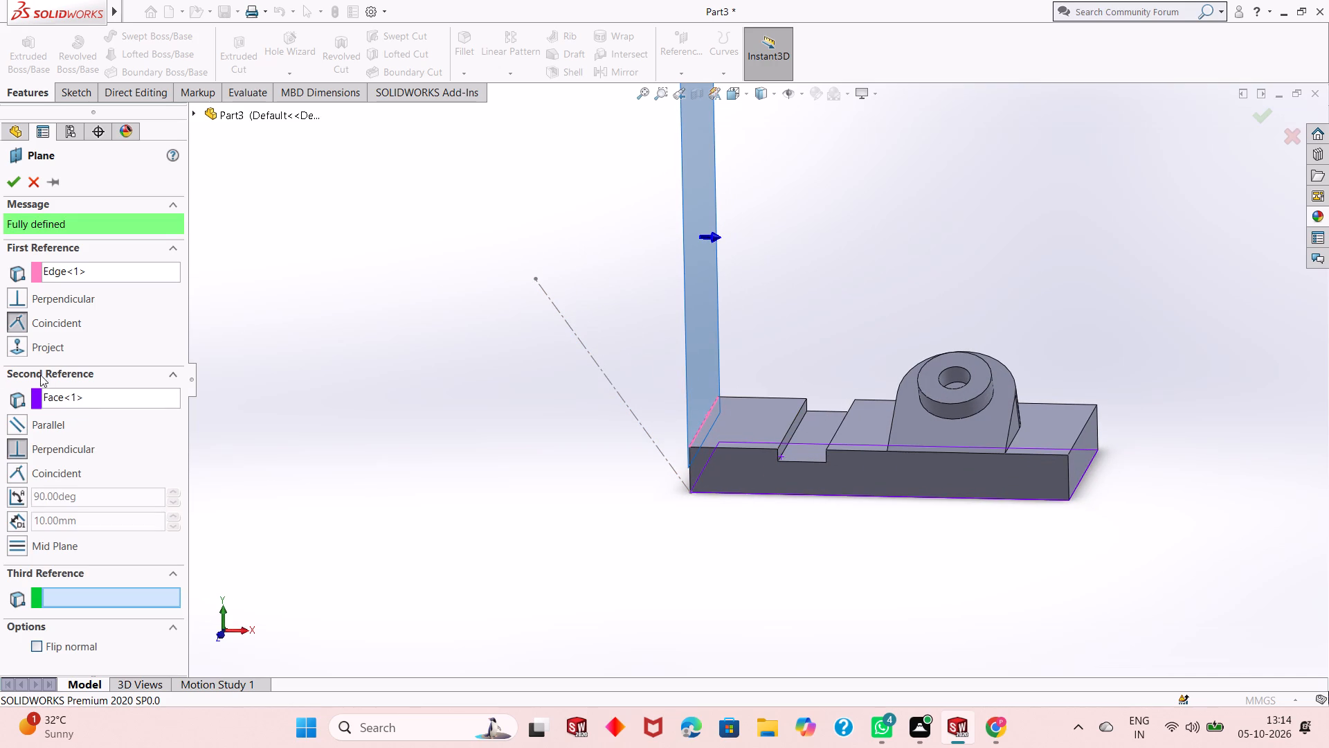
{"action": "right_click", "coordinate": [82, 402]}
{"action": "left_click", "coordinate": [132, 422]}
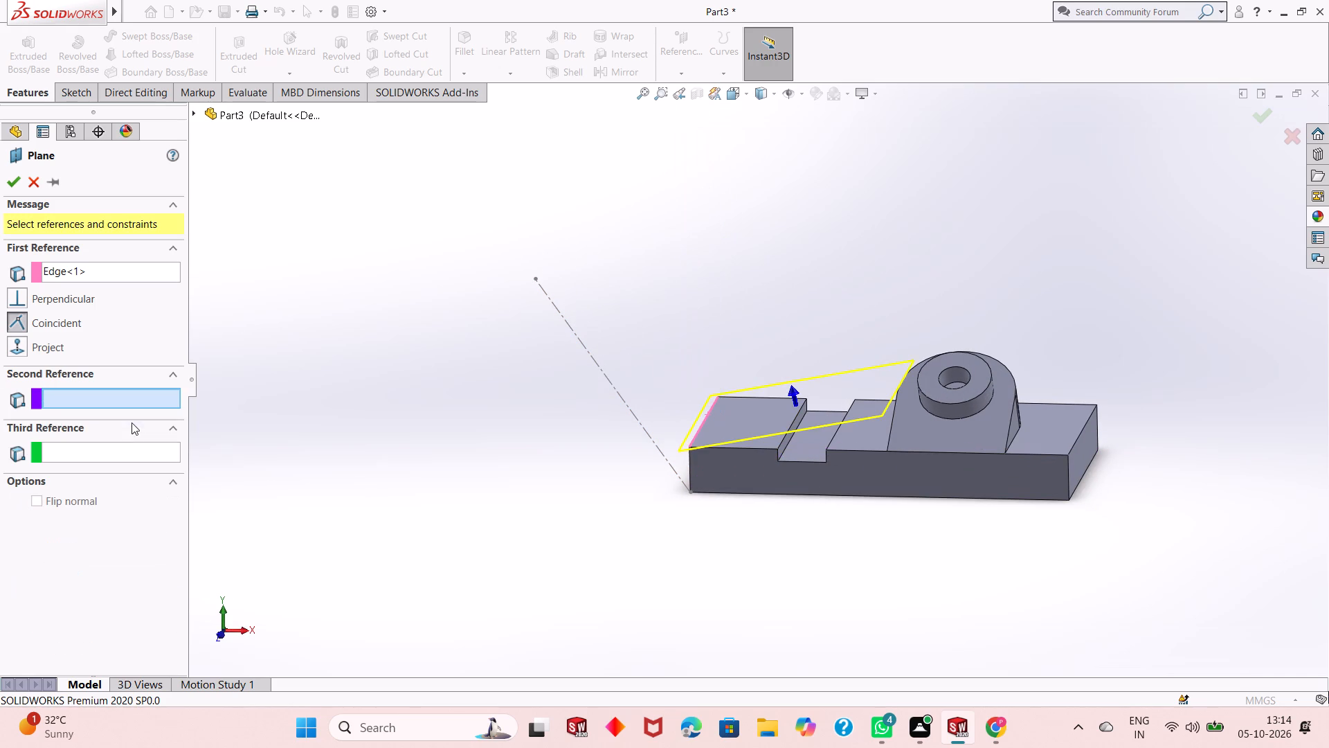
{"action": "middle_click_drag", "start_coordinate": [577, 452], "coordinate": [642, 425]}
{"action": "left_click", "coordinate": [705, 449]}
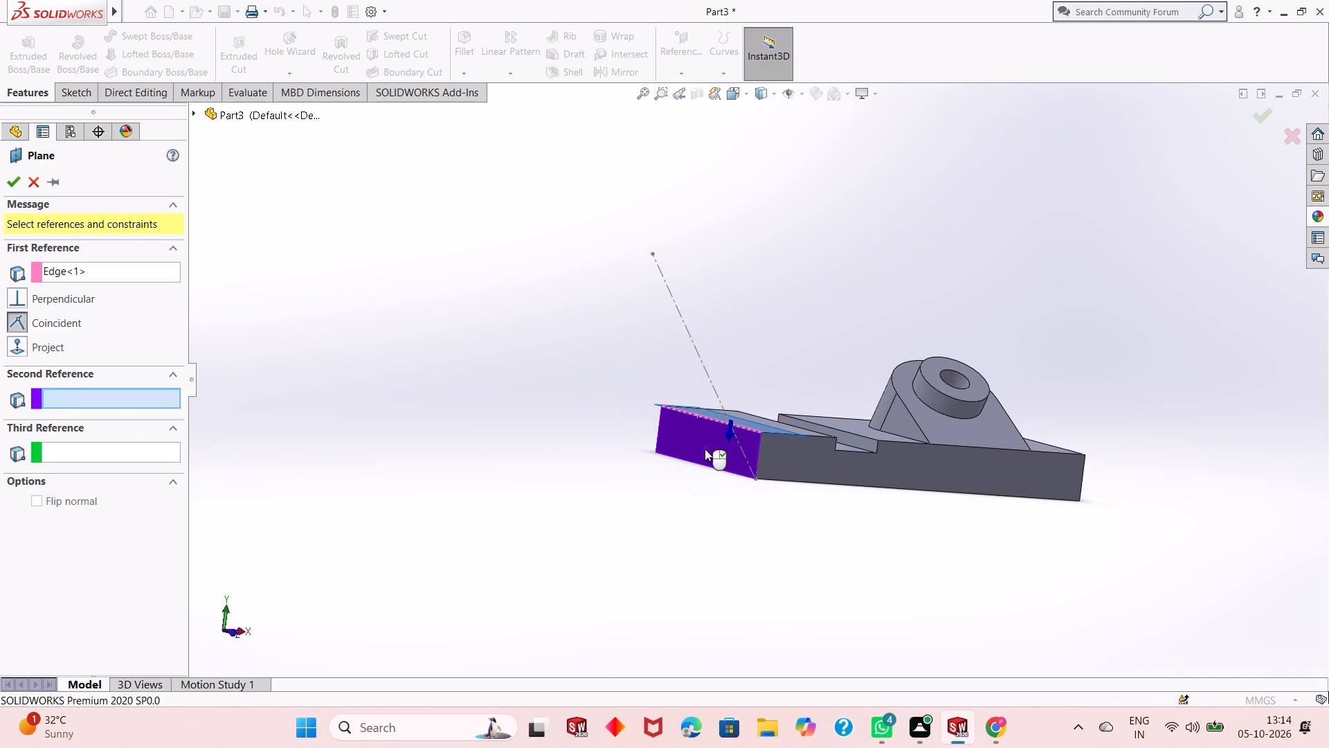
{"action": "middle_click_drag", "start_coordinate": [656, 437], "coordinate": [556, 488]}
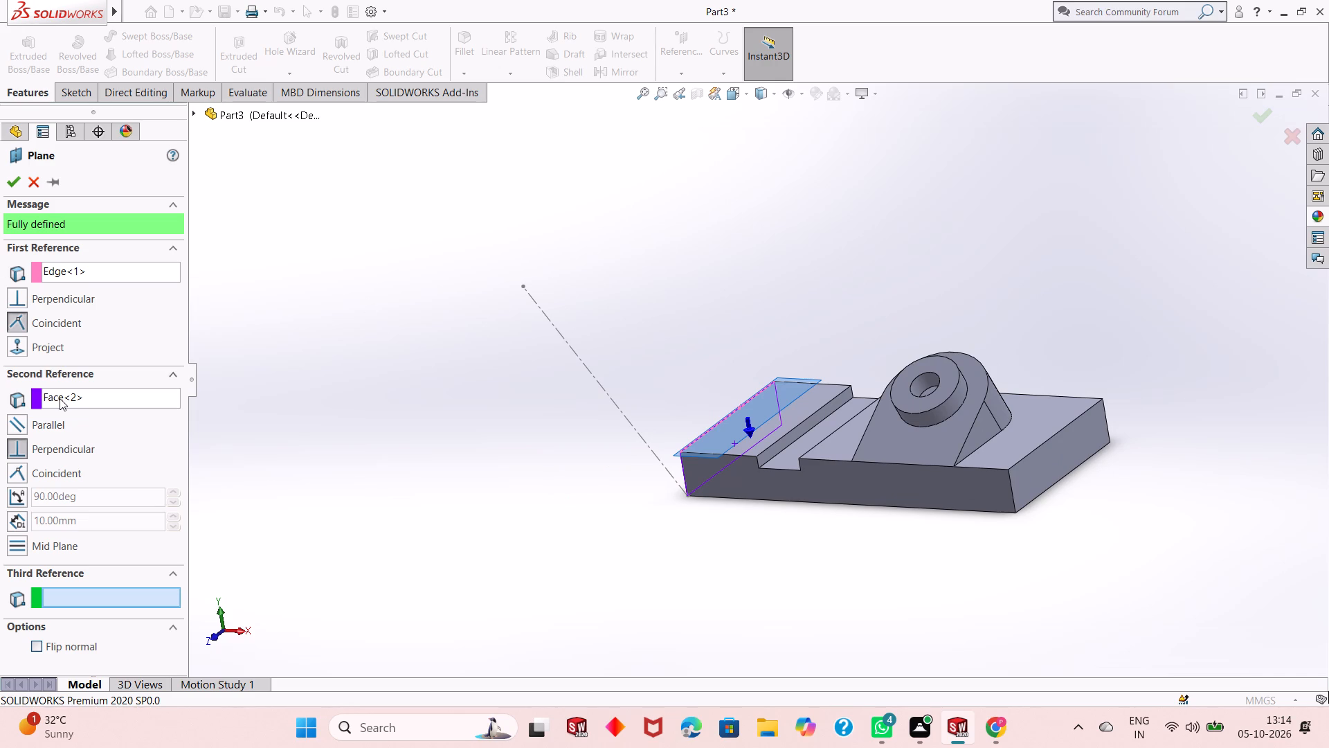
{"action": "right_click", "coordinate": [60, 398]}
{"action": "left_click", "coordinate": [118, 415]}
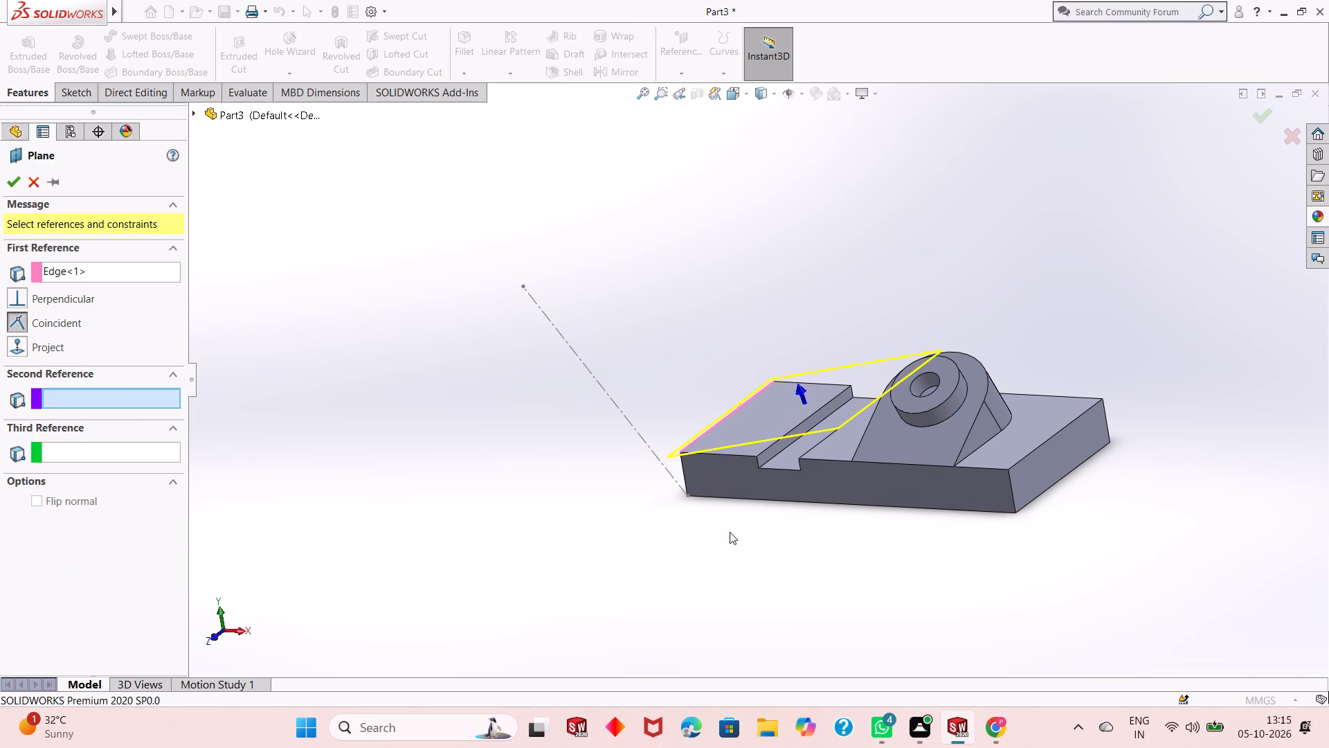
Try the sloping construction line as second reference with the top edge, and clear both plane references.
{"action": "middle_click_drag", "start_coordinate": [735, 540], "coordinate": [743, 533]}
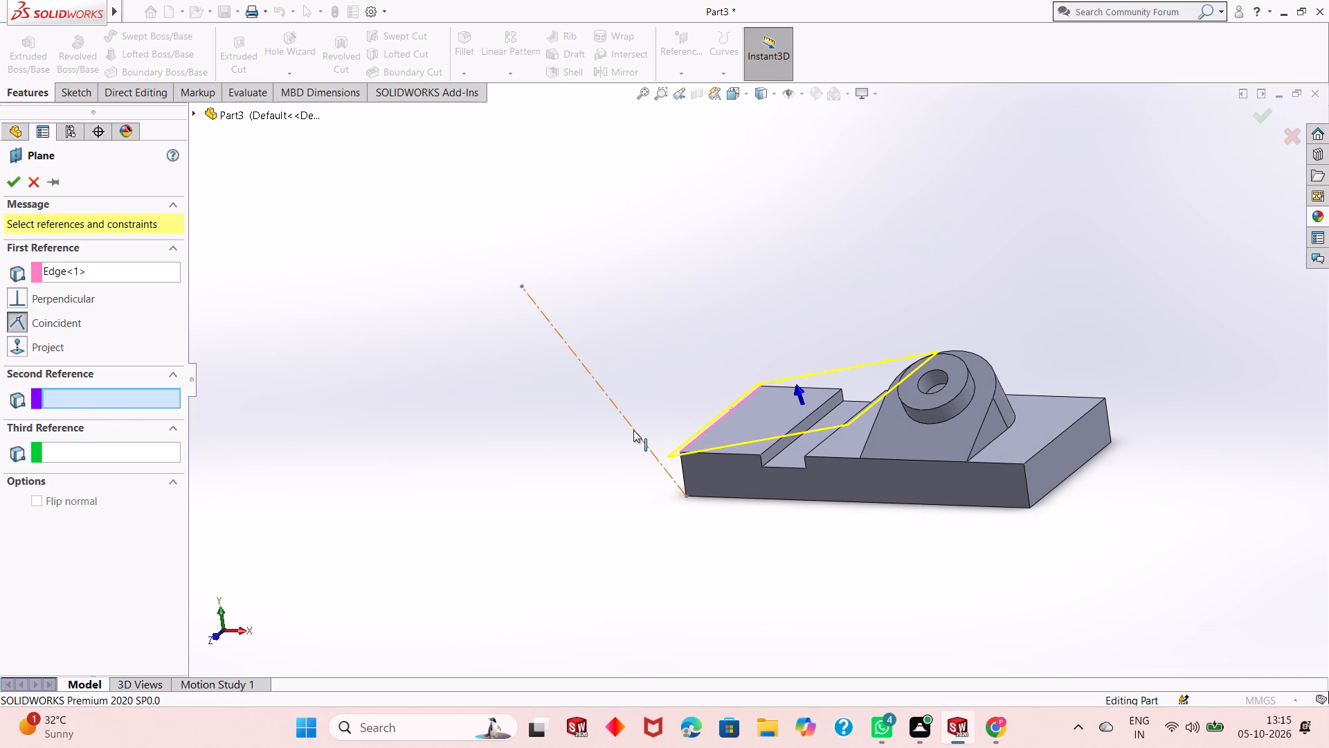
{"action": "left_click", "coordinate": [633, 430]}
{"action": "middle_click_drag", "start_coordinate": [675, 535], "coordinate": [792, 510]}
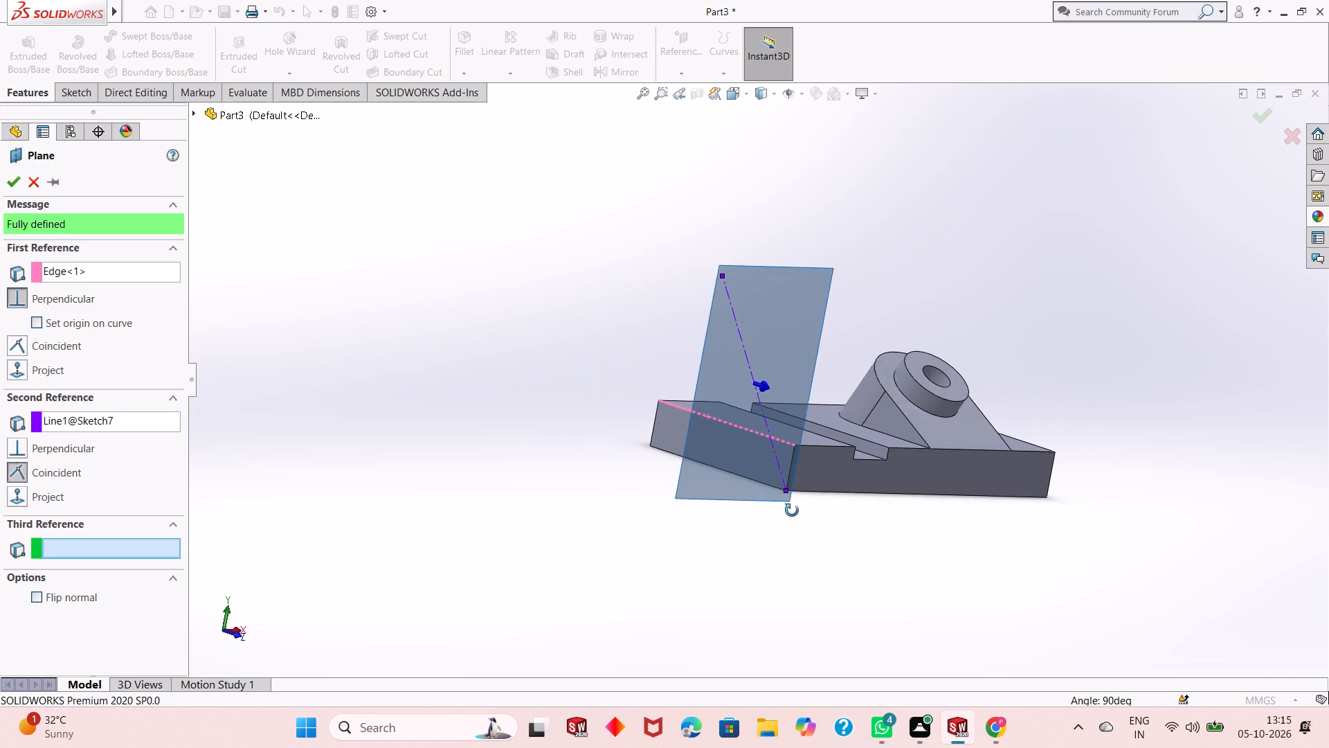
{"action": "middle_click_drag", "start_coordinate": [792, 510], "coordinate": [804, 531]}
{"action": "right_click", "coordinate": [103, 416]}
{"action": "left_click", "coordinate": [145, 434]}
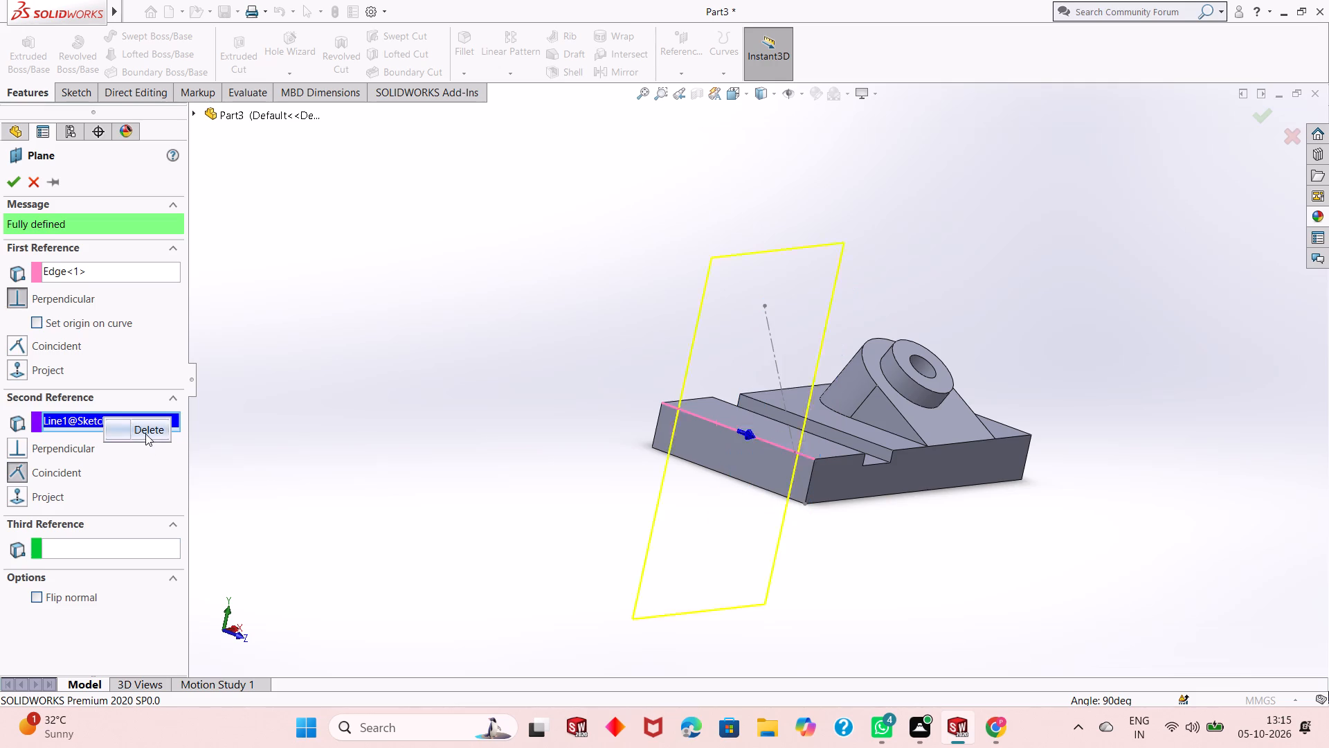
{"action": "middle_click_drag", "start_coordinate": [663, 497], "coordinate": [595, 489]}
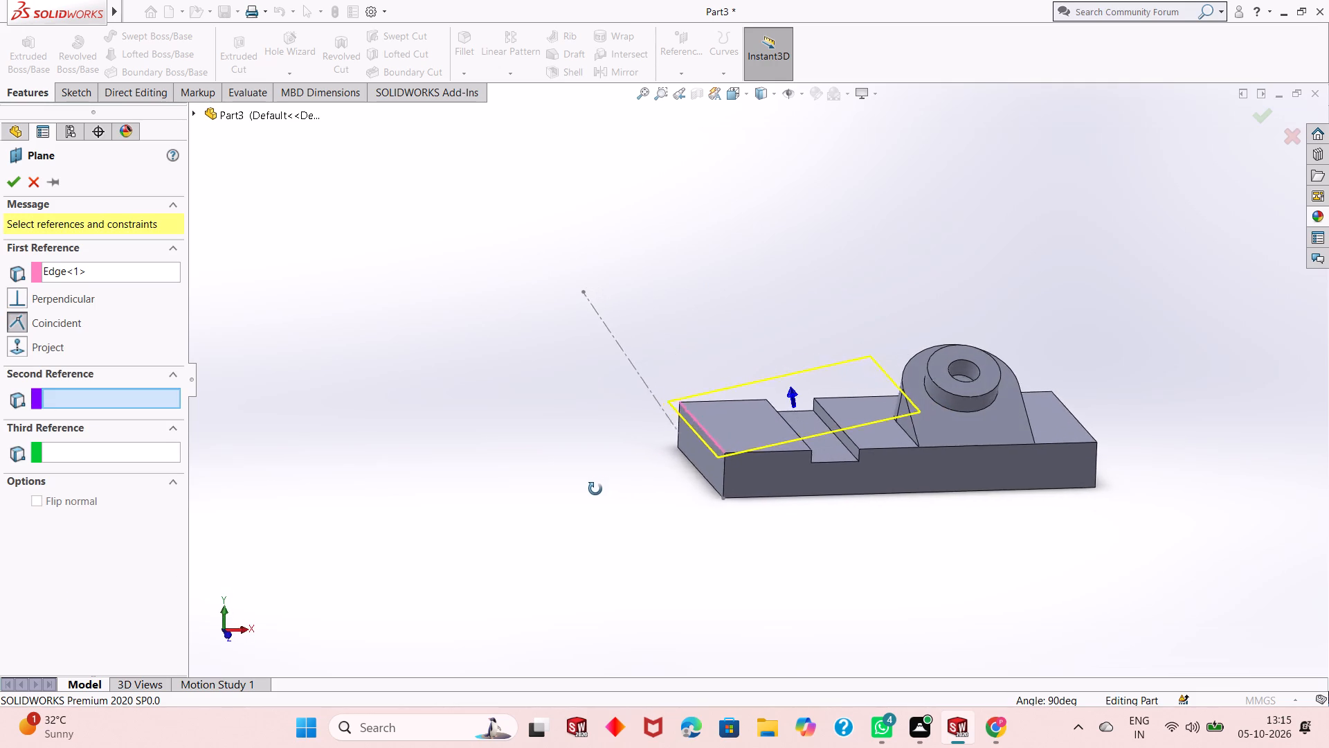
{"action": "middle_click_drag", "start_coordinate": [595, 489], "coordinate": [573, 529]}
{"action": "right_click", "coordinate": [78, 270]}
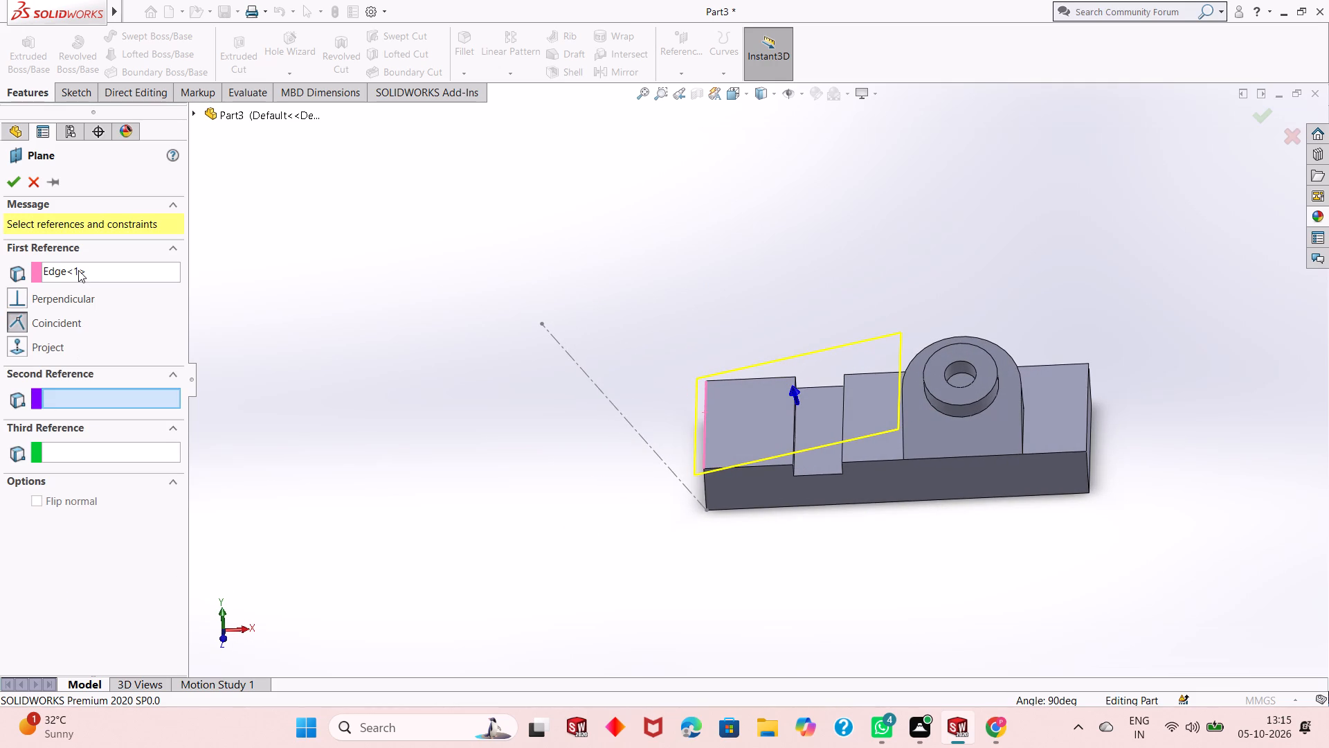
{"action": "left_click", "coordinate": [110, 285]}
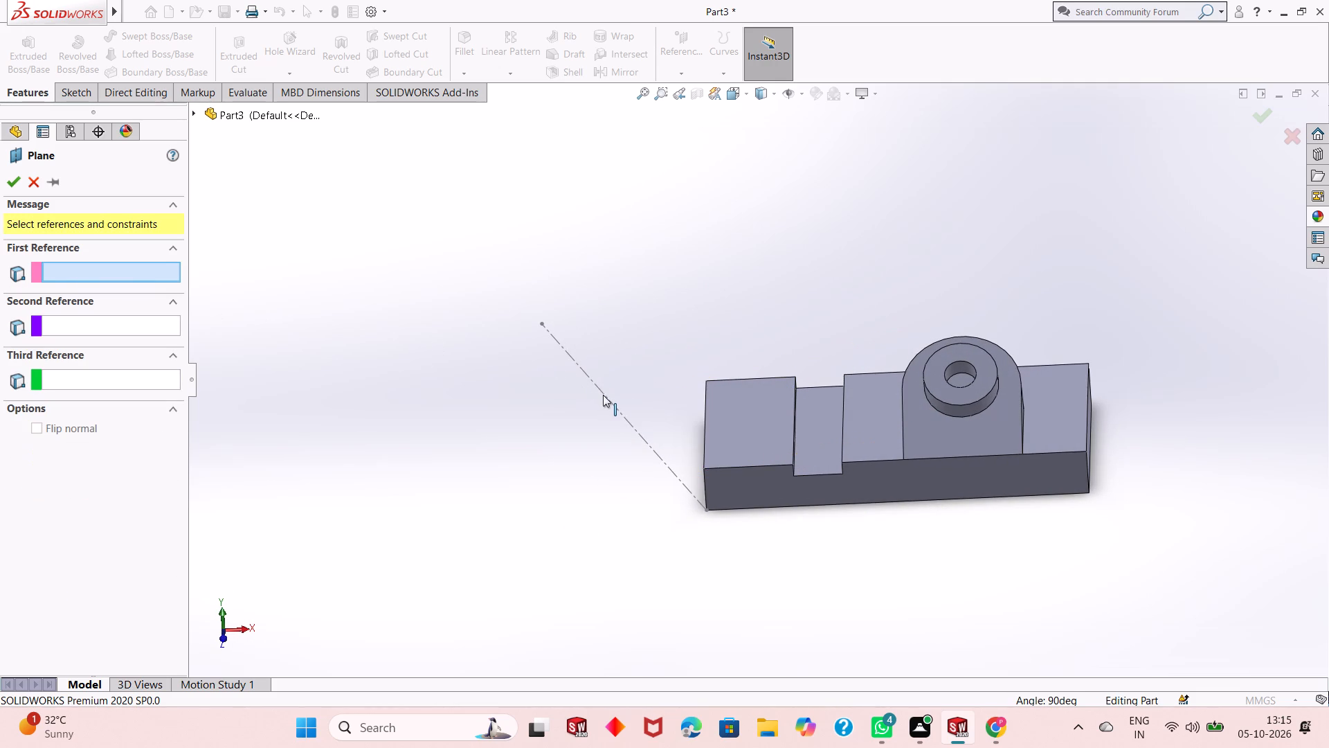
Create the reference plane through the sloping construction line and the bottom edge of the block's slot-end face.
{"action": "left_click", "coordinate": [603, 395]}
{"action": "middle_click_drag", "start_coordinate": [767, 586], "coordinate": [778, 580]}
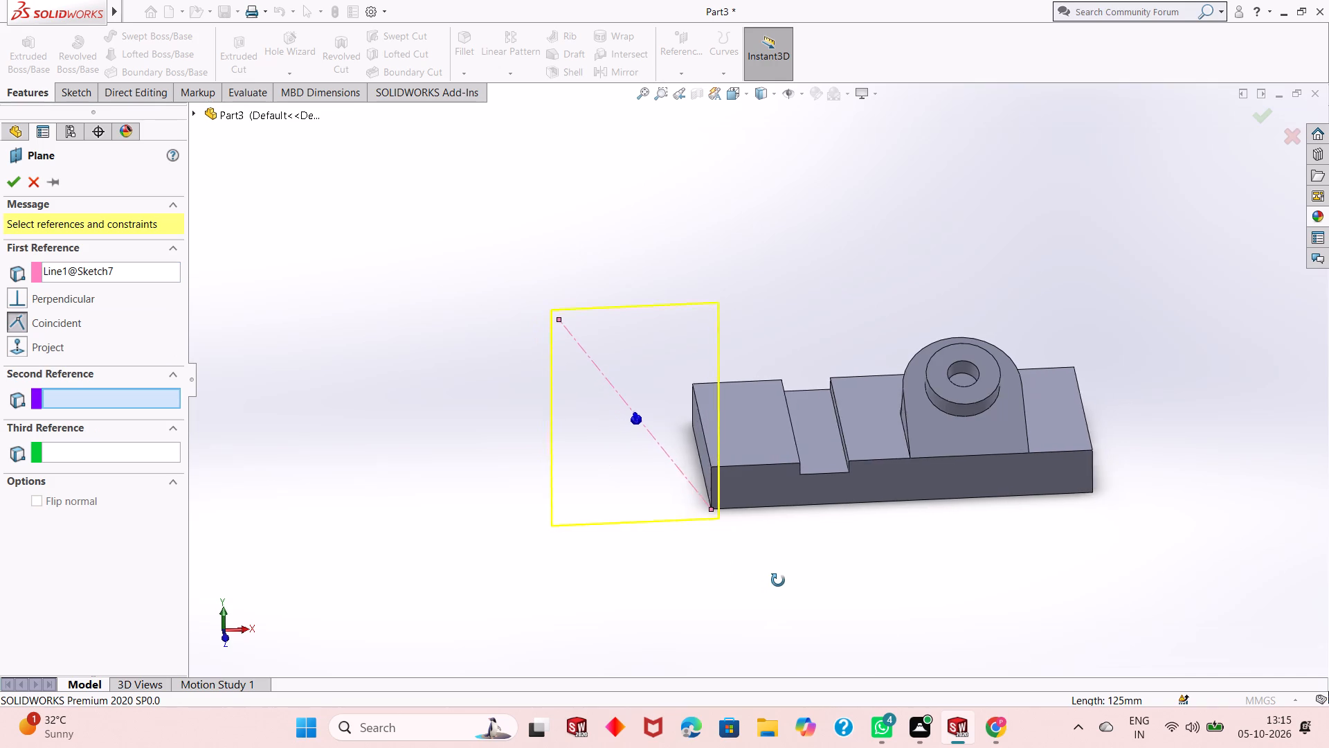
{"action": "middle_click_drag", "start_coordinate": [778, 580], "coordinate": [872, 545]}
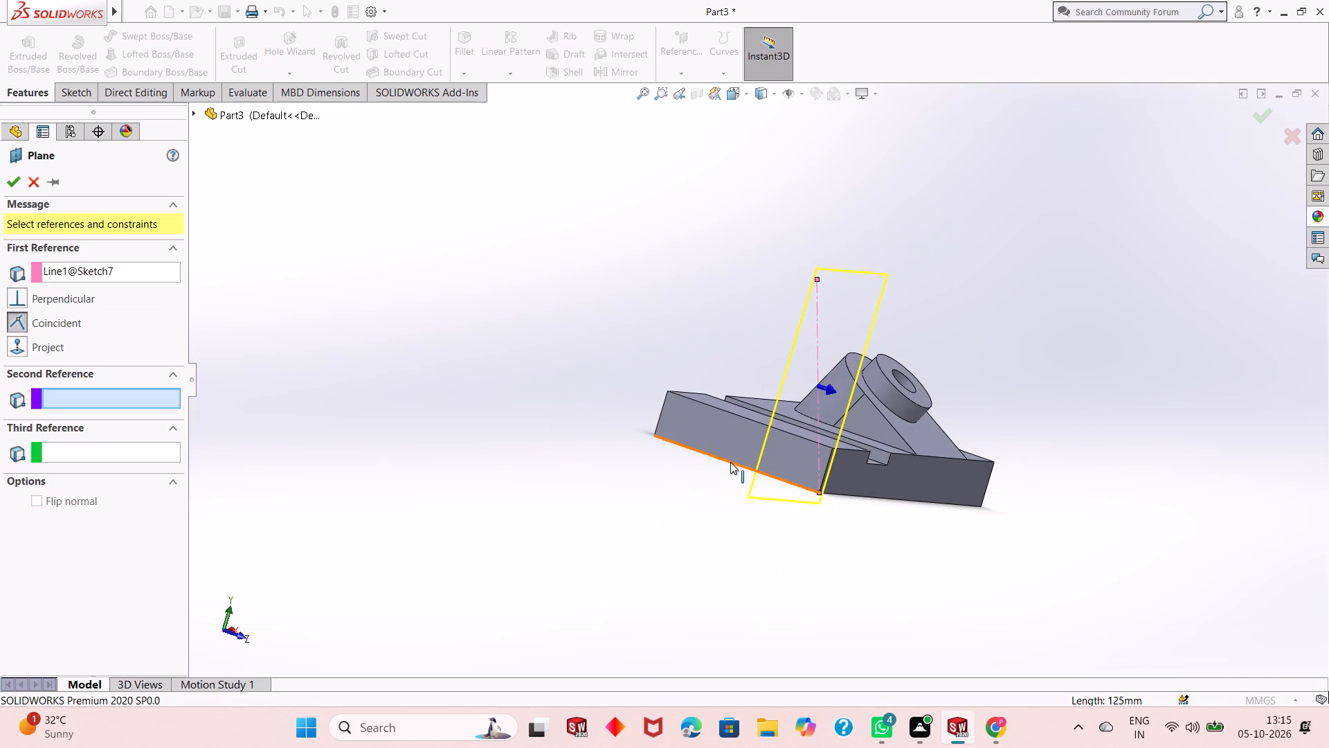
{"action": "left_click", "coordinate": [730, 460]}
{"action": "middle_click_drag", "start_coordinate": [988, 535], "coordinate": [897, 571]}
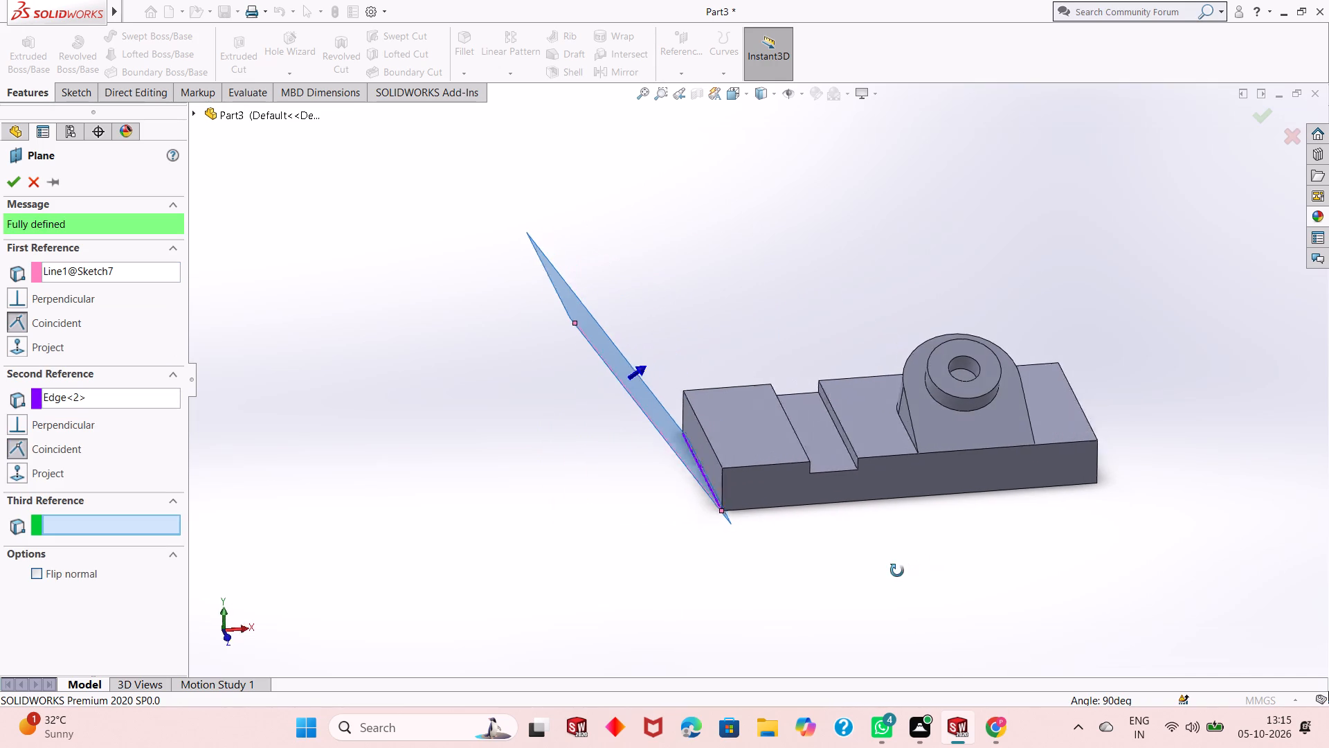
{"action": "middle_click_drag", "start_coordinate": [897, 571], "coordinate": [896, 571]}
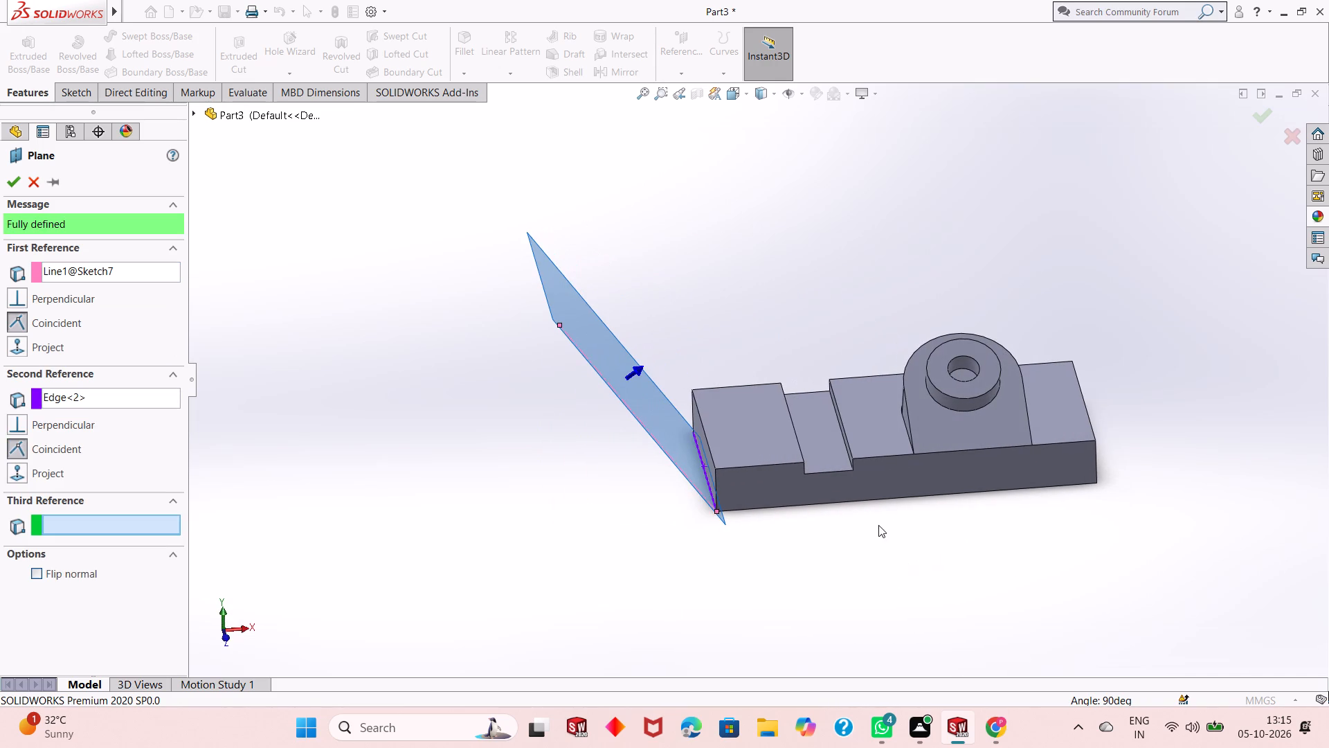
{"action": "middle_click_drag", "start_coordinate": [874, 525], "coordinate": [876, 482]}
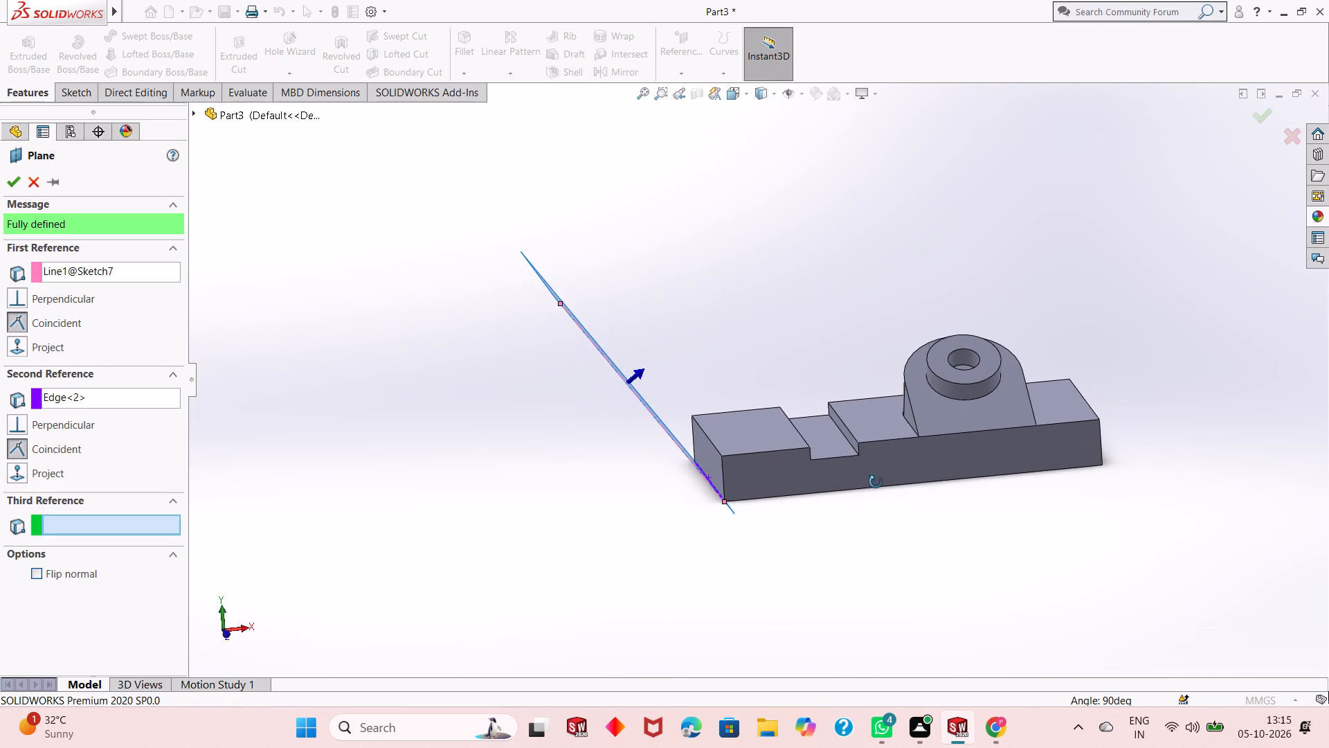
{"action": "middle_click_drag", "start_coordinate": [876, 482], "coordinate": [876, 483]}
{"action": "scroll", "coordinate": [743, 389], "scroll_direction": "down", "scroll_amount": 3}
{"action": "middle_click_drag", "start_coordinate": [775, 391], "coordinate": [752, 405]}
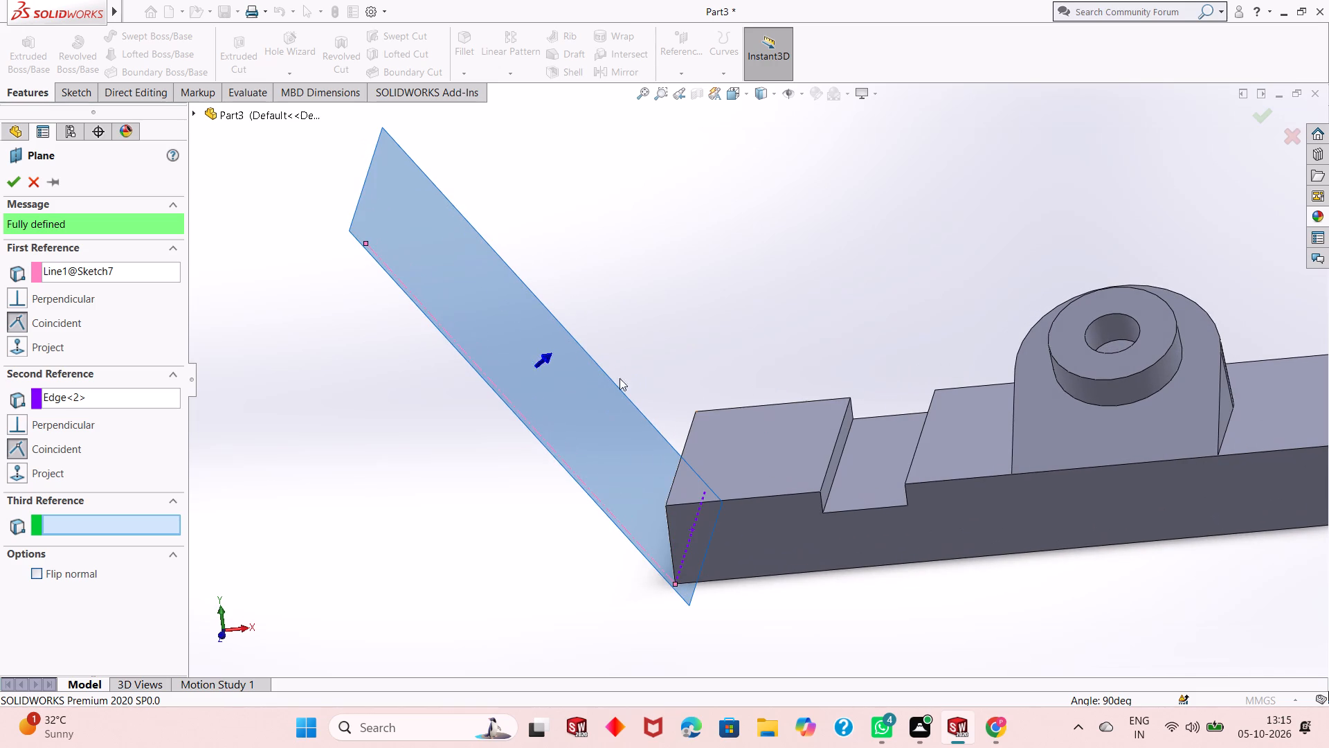
{"action": "left_click", "coordinate": [17, 177]}
{"action": "left_click", "coordinate": [386, 440]}
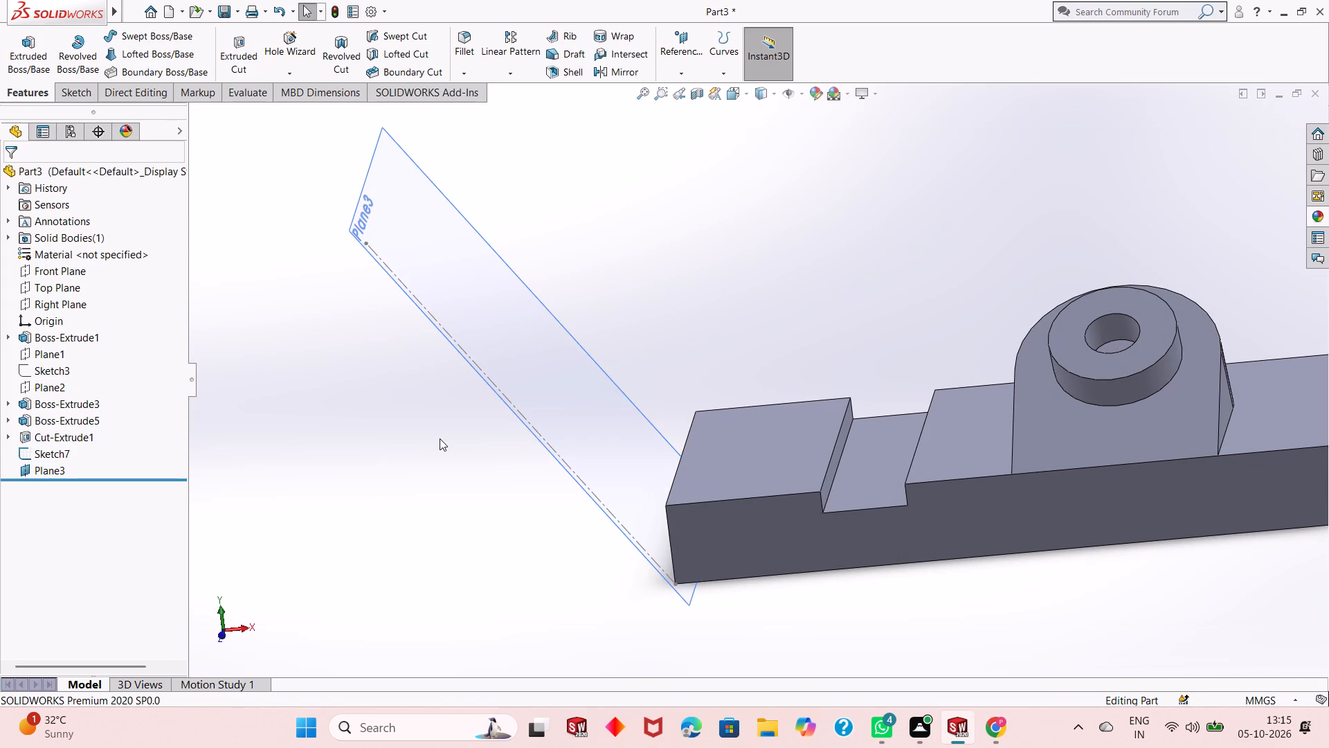
On the new inclined plane, sketch a corner rectangle about 90 by 122 mm, spanning the block's width and starting on the construction line.
{"action": "left_click", "coordinate": [527, 373]}
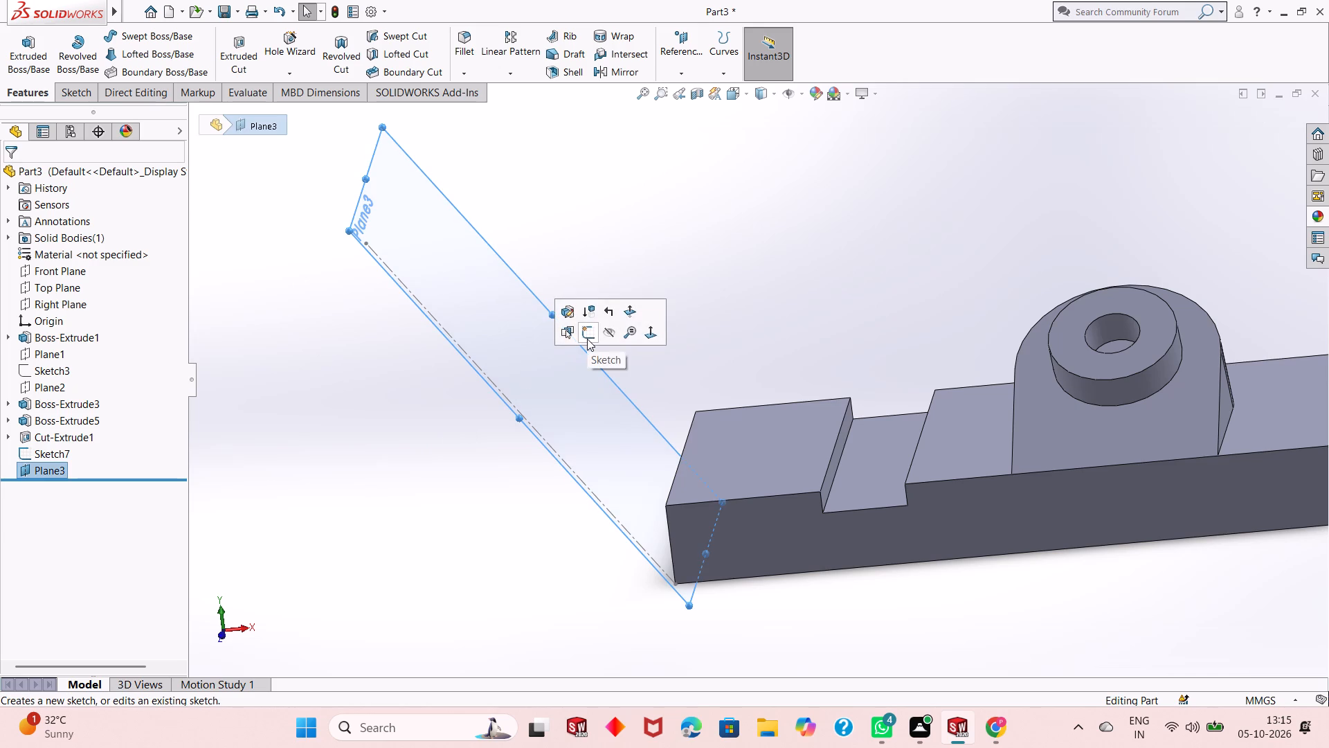
{"action": "left_click", "coordinate": [587, 335]}
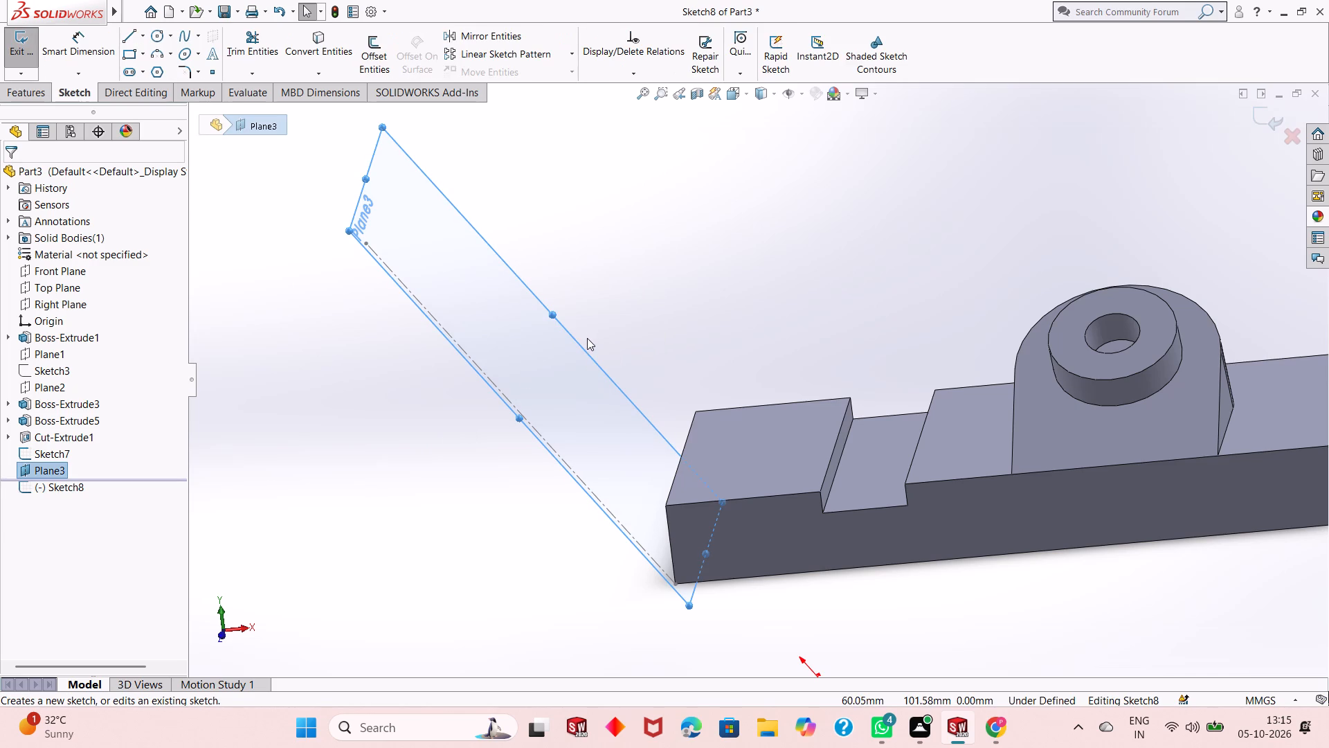
{"action": "key", "text": "ctrl+8"}
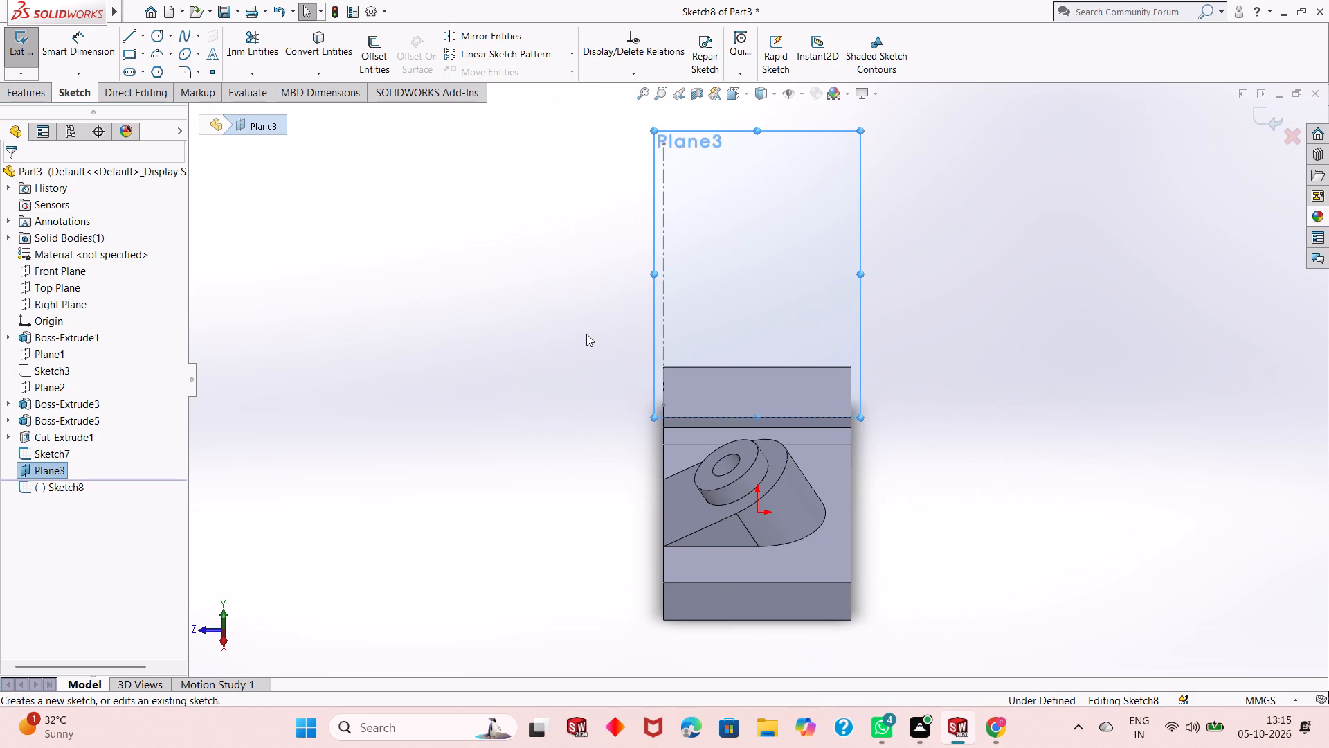
{"action": "key", "text": "Escape"}
{"action": "scroll", "coordinate": [715, 335], "scroll_direction": "up", "scroll_amount": 1}
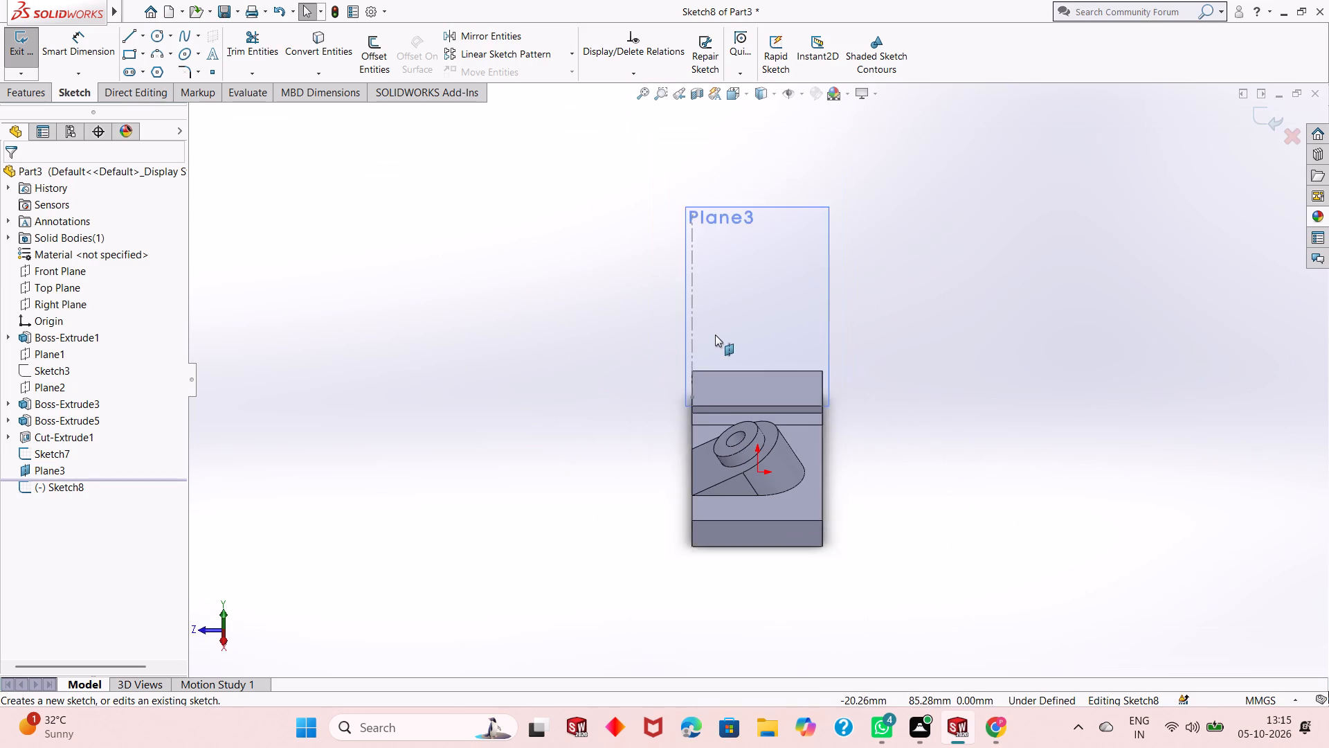
{"action": "scroll", "coordinate": [715, 335], "scroll_direction": "up", "scroll_amount": 2}
{"action": "scroll", "coordinate": [892, 234], "scroll_direction": "down", "scroll_amount": 3}
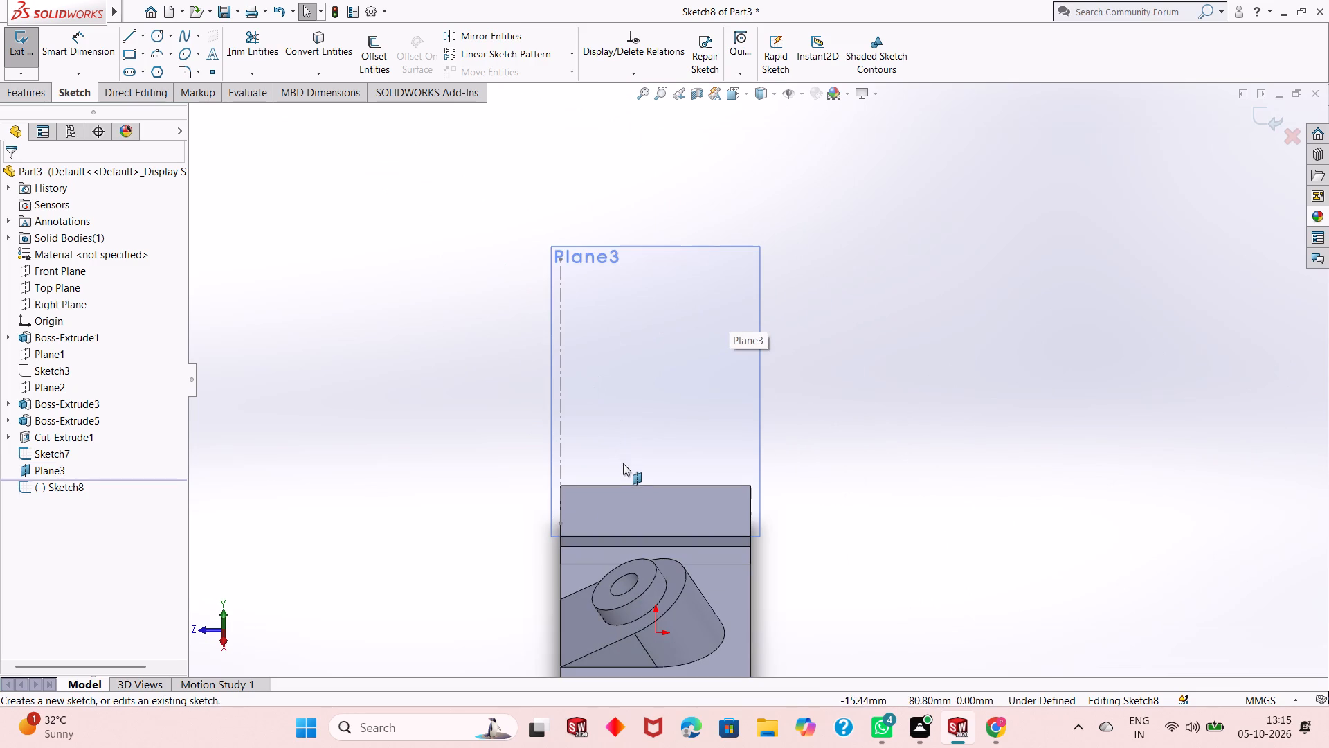
{"action": "left_click", "coordinate": [134, 52]}
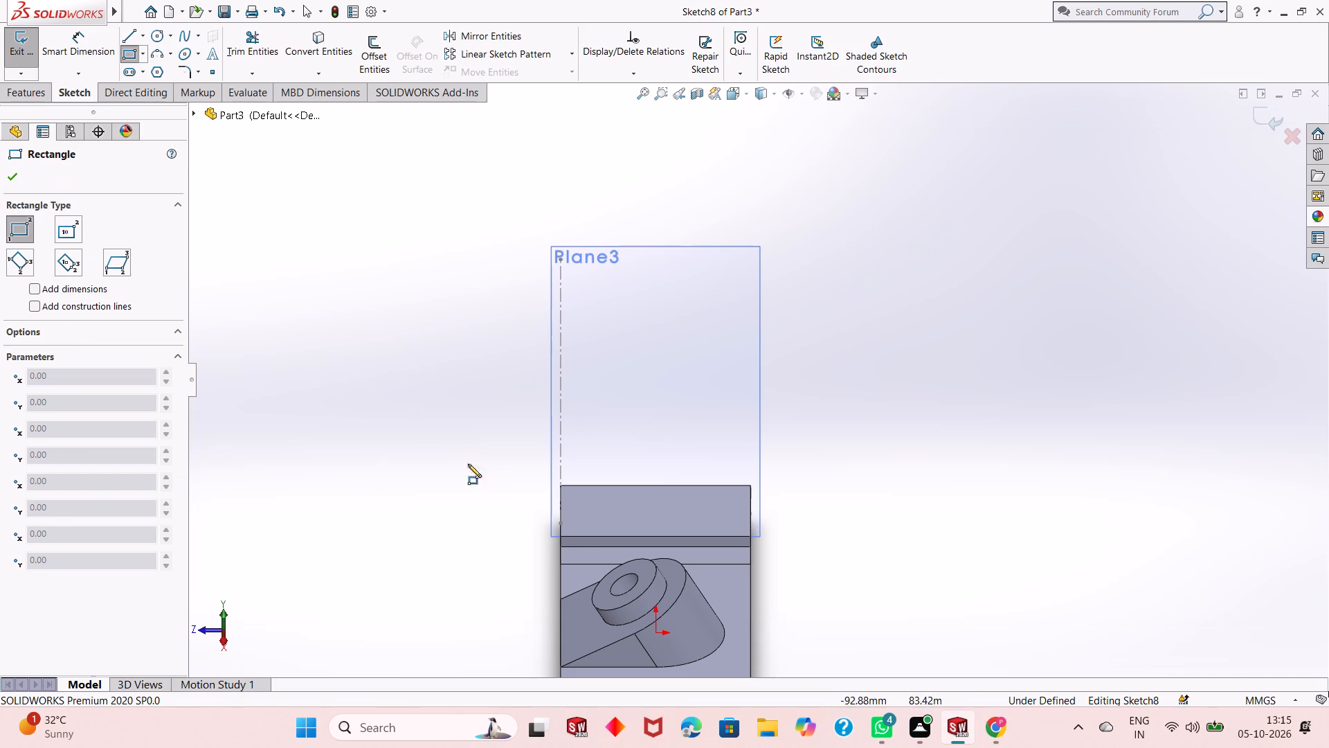
{"action": "left_click", "coordinate": [561, 522]}
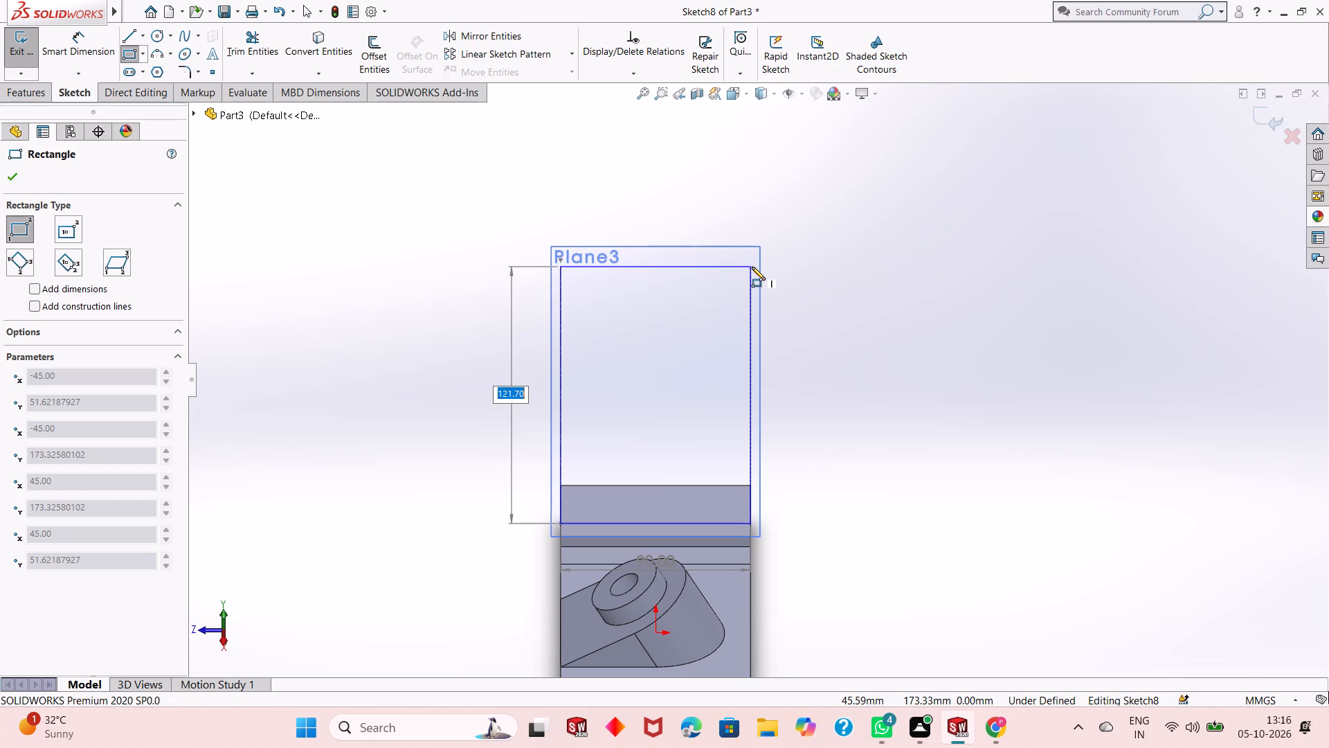
{"action": "left_click", "coordinate": [752, 267]}
{"action": "key", "text": "Escape"}
{"action": "key", "text": "Escape"}
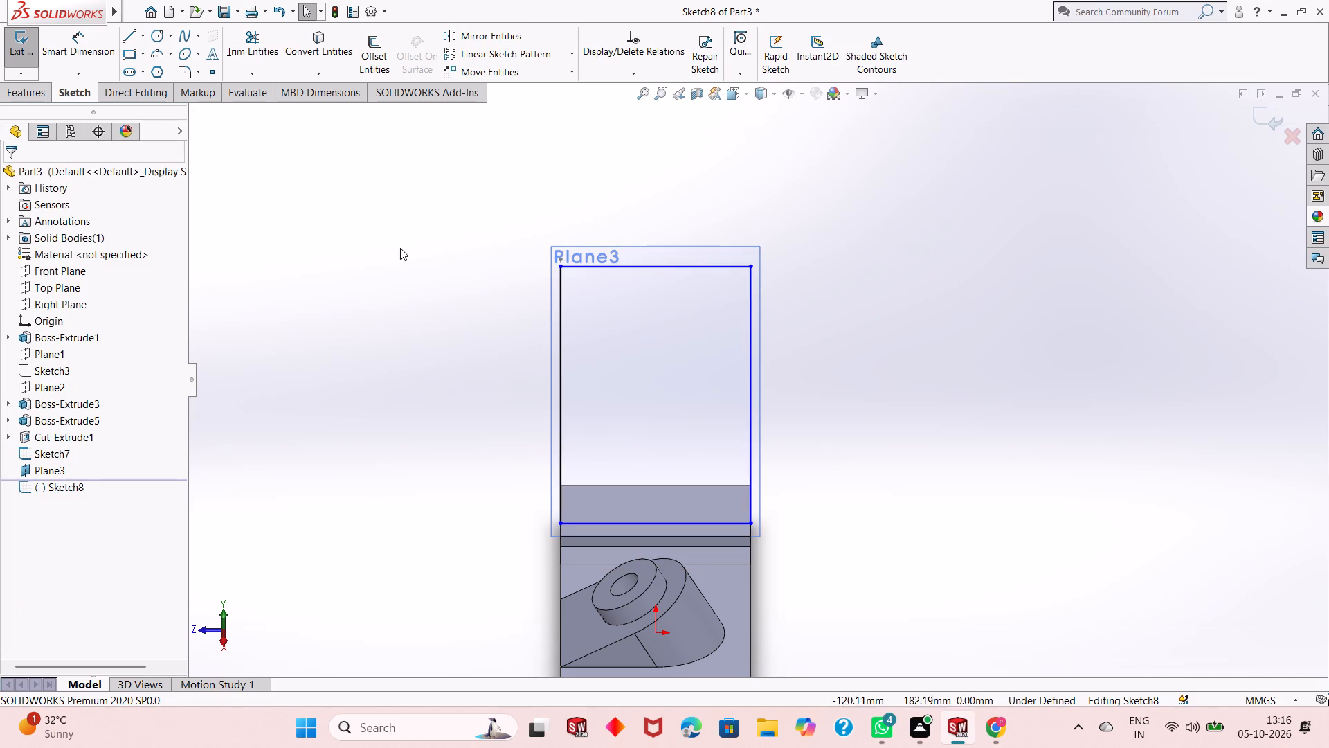
Dimension the rectangle's lower edge as 90 mm.
{"action": "left_click", "coordinate": [67, 49]}
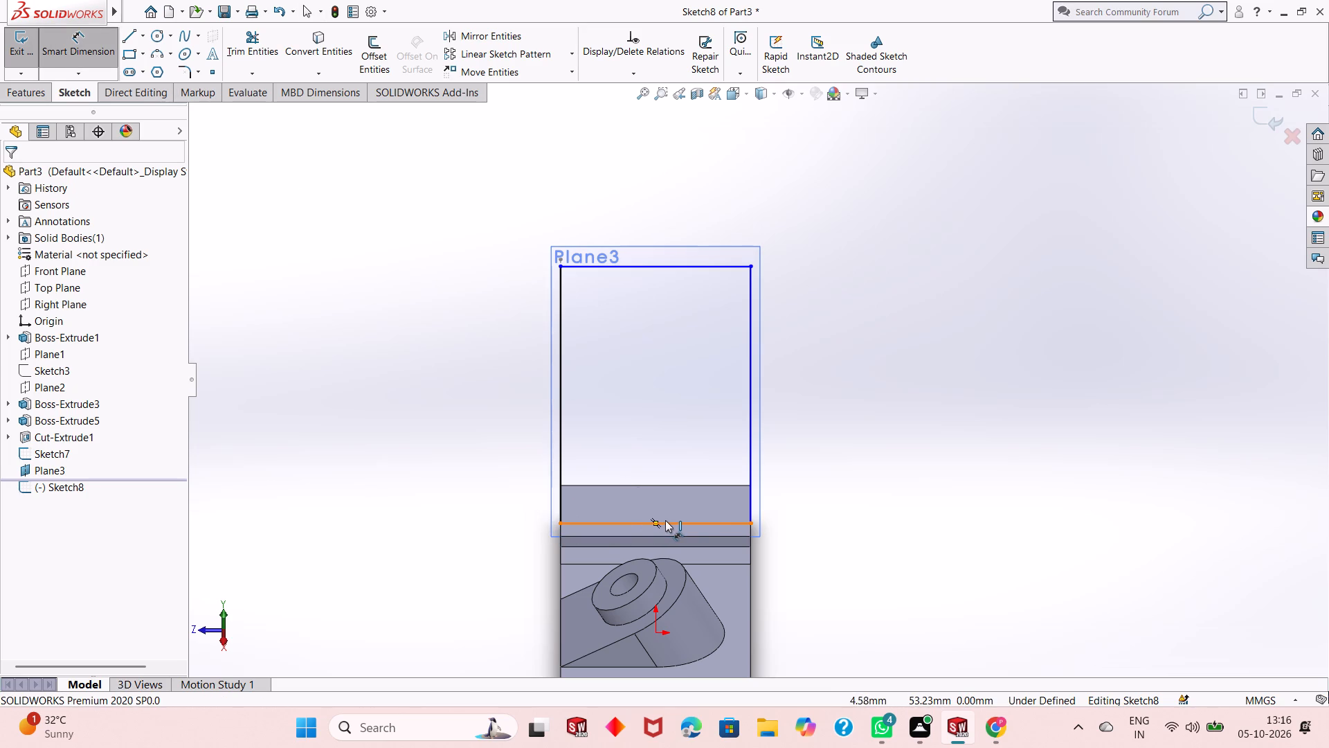
{"action": "left_click", "coordinate": [709, 524]}
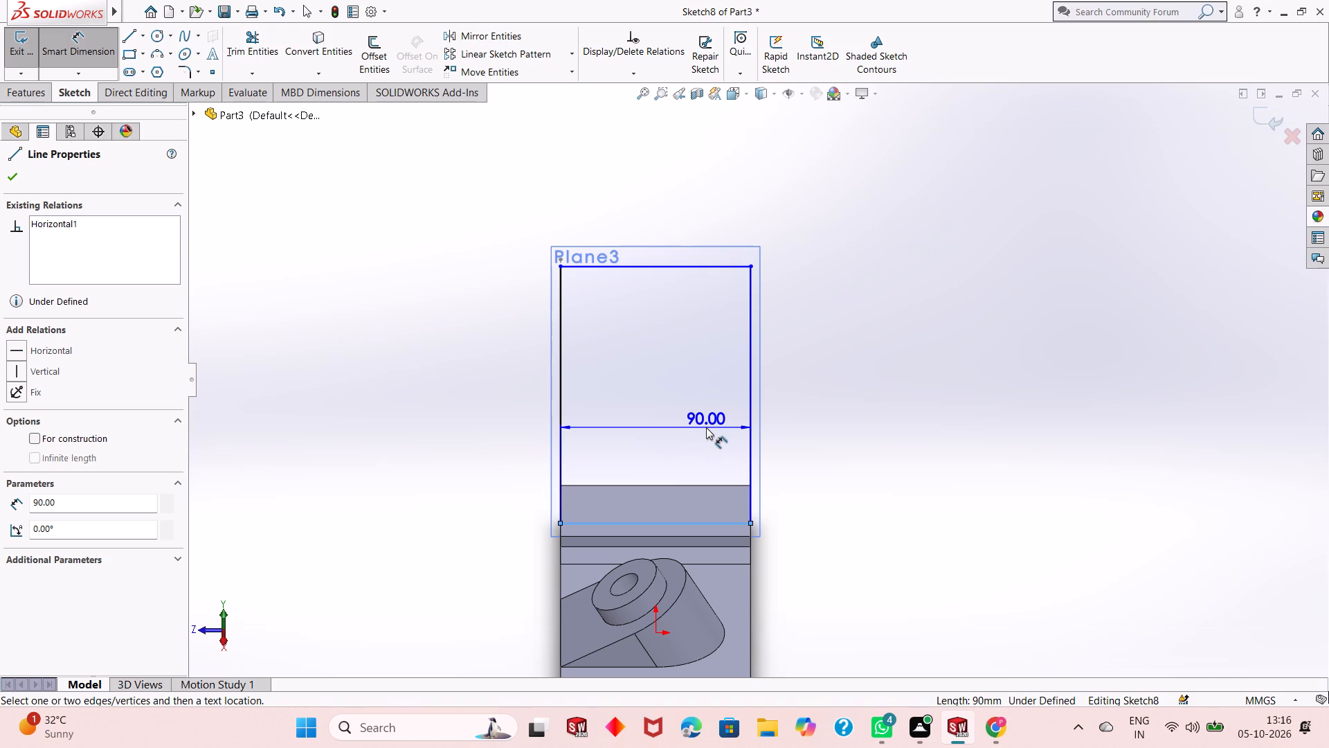
{"action": "right_click", "coordinate": [706, 427]}
{"action": "left_click", "coordinate": [706, 427]}
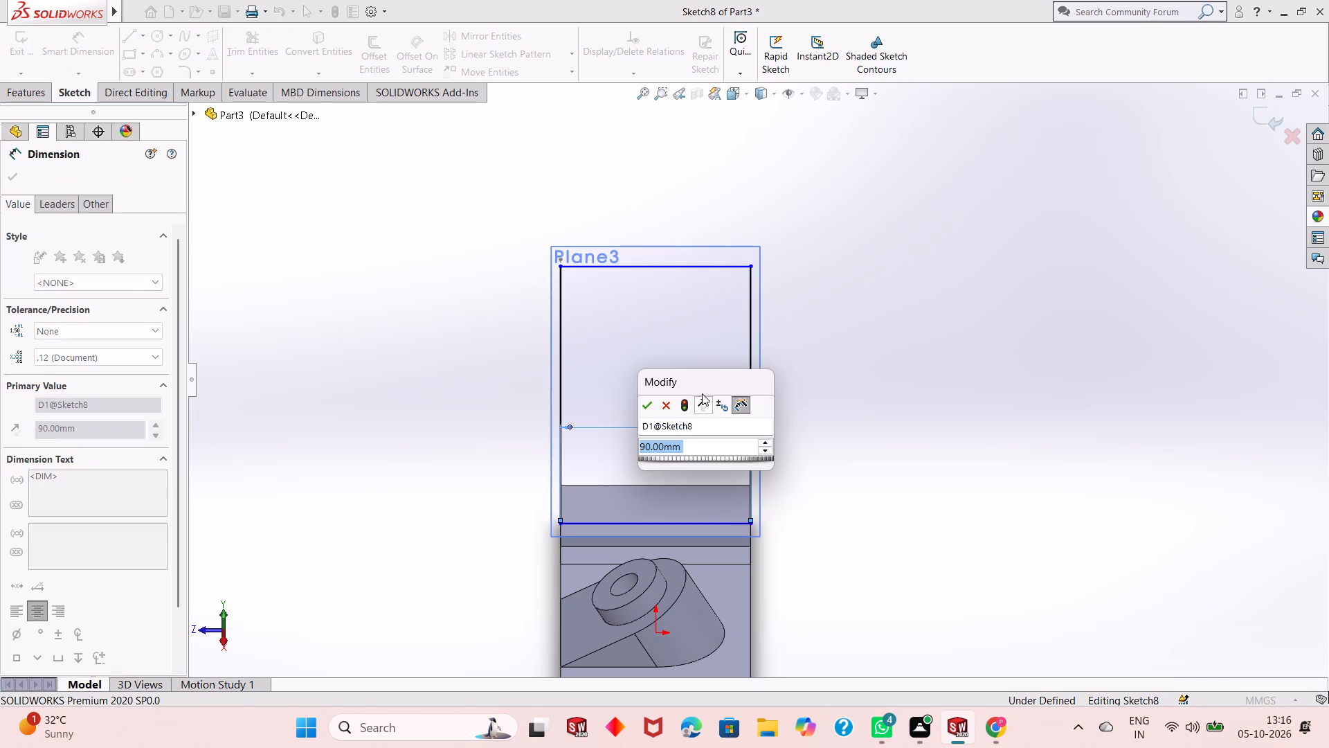
{"action": "left_click", "coordinate": [644, 407]}
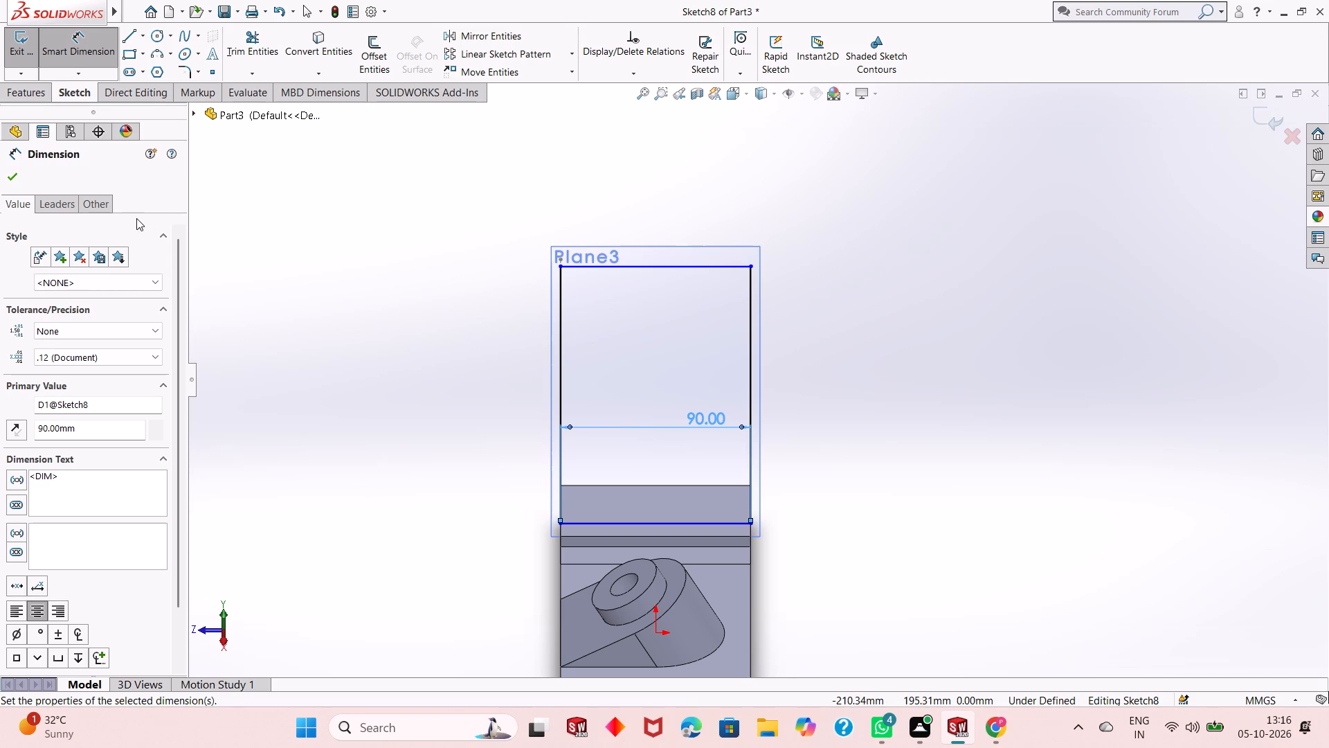
Dimension the long side of the rectangle on the inclined plane as 125 mm.
{"action": "left_click", "coordinate": [8, 174]}
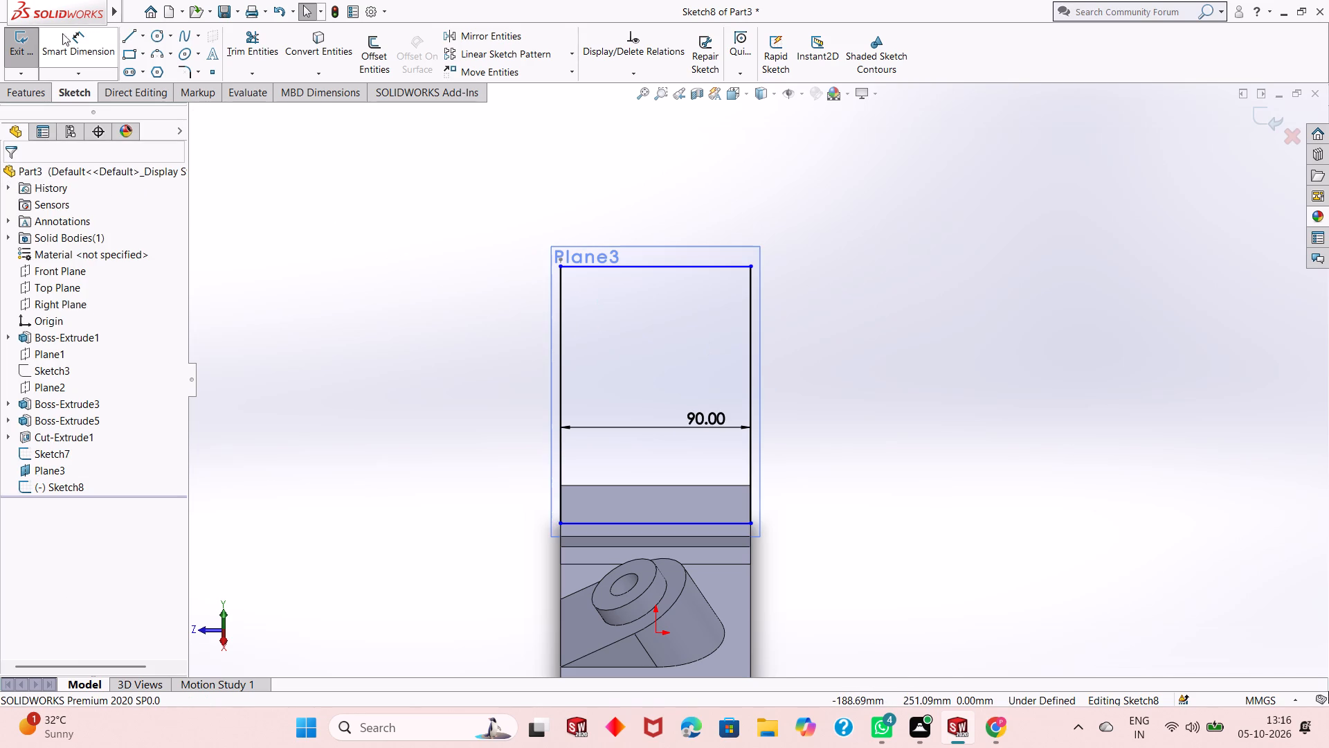
{"action": "left_click", "coordinate": [94, 33]}
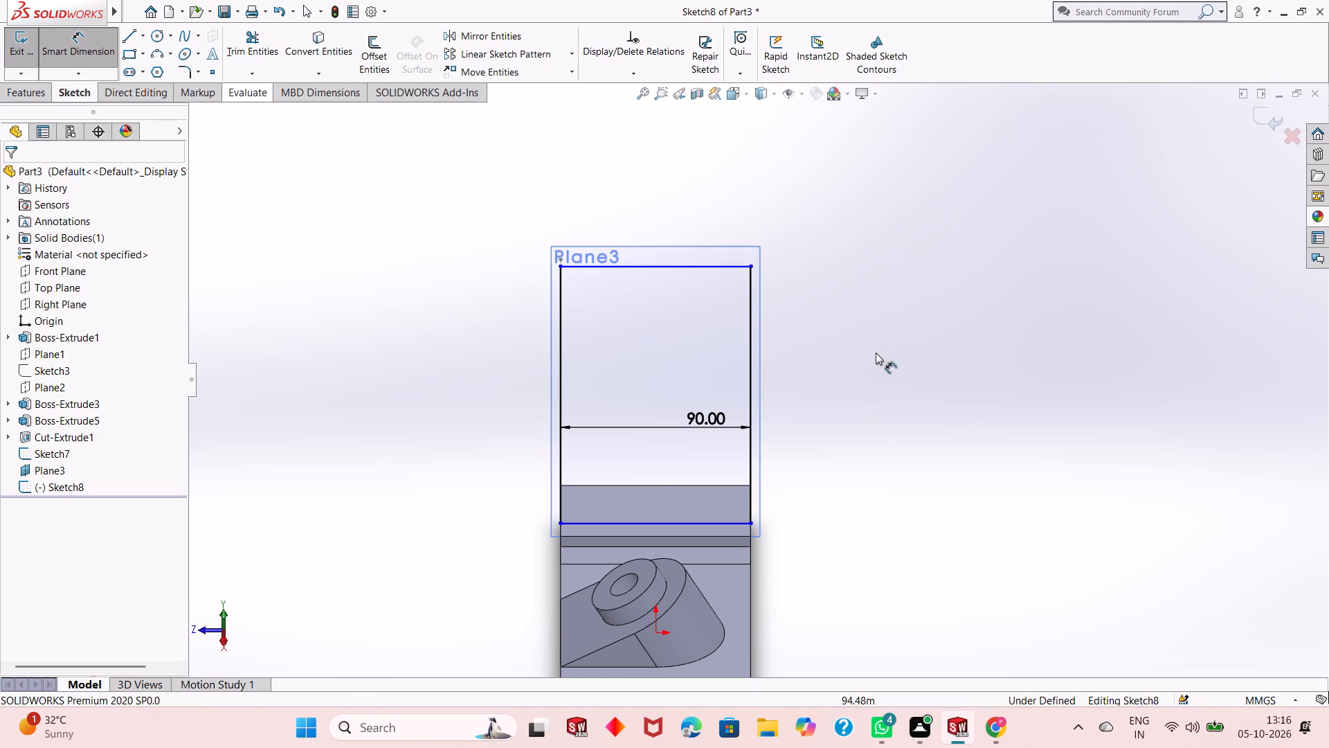
{"action": "left_click", "coordinate": [750, 386]}
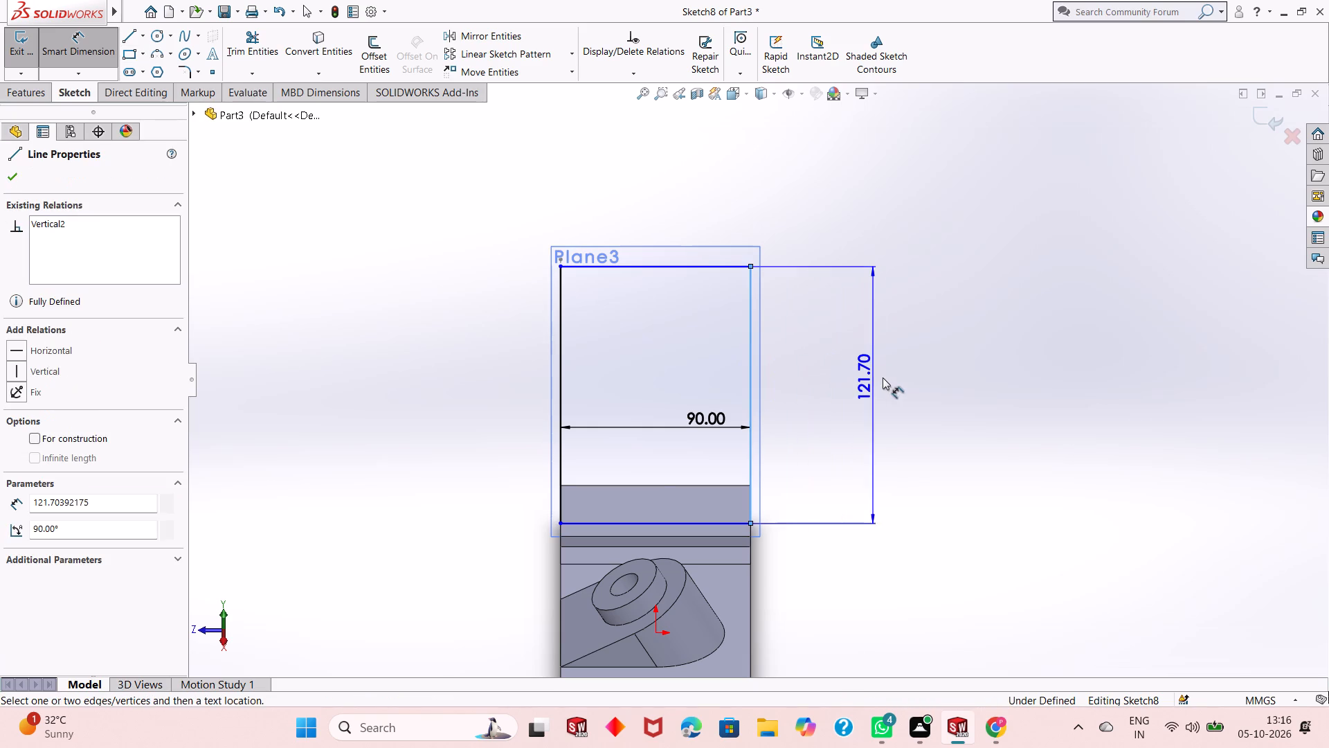
{"action": "left_click", "coordinate": [898, 377]}
{"action": "type", "text": "128"}
{"action": "key", "text": "BackSpace"}
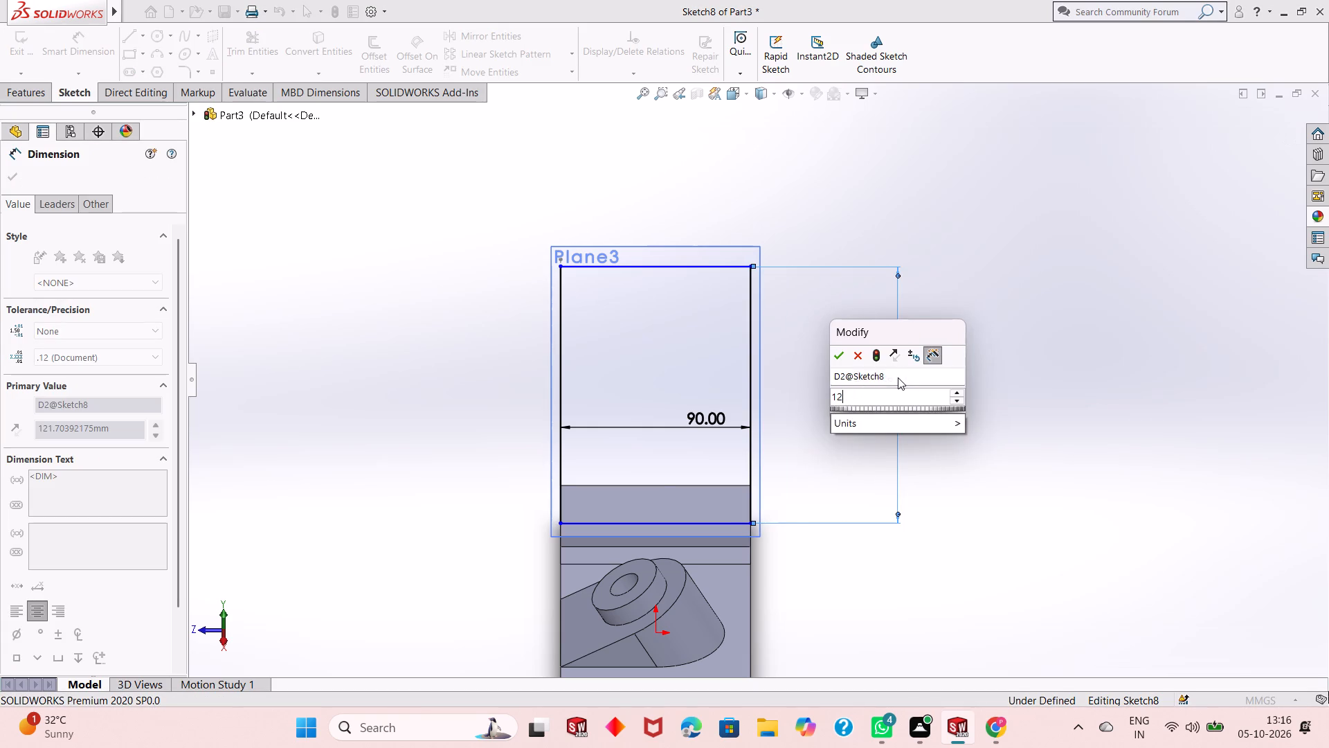
{"action": "key", "text": "5"}
{"action": "key", "text": "Return"}
{"action": "right_click", "coordinate": [962, 339]}
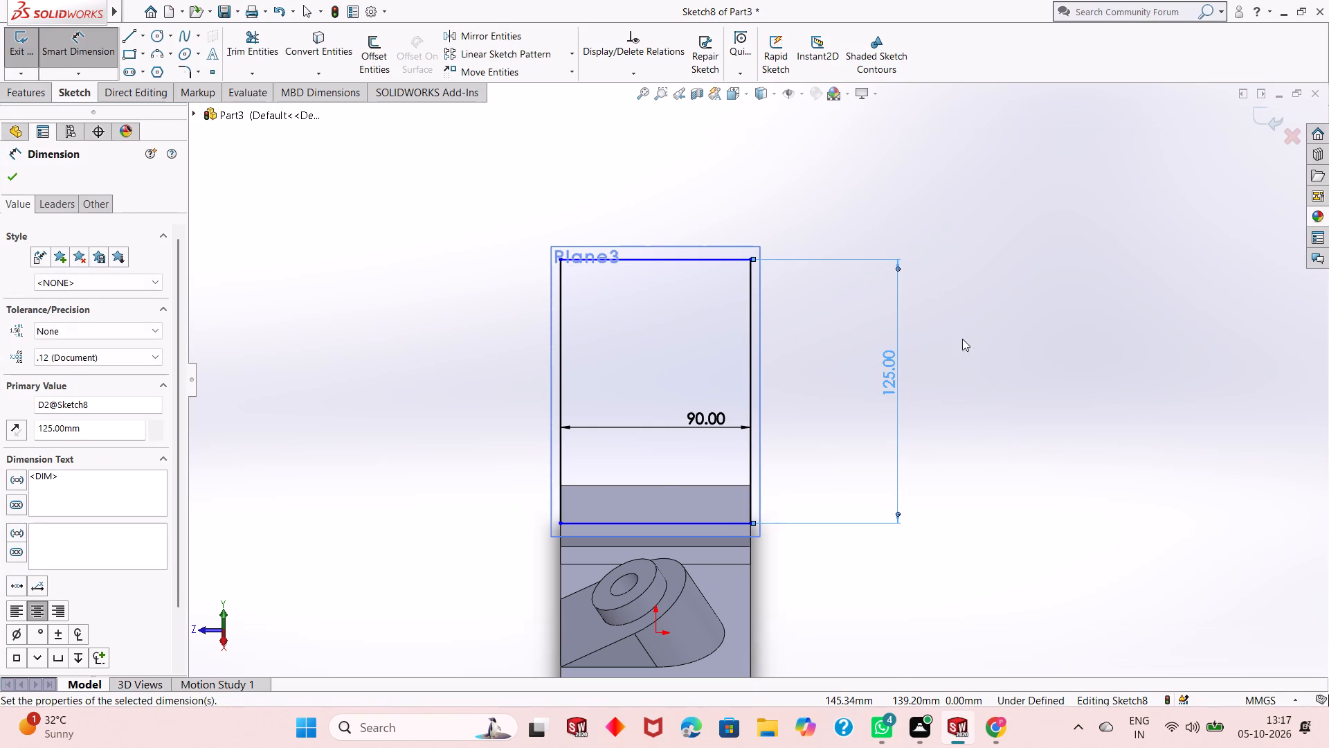
{"action": "left_click", "coordinate": [985, 389]}
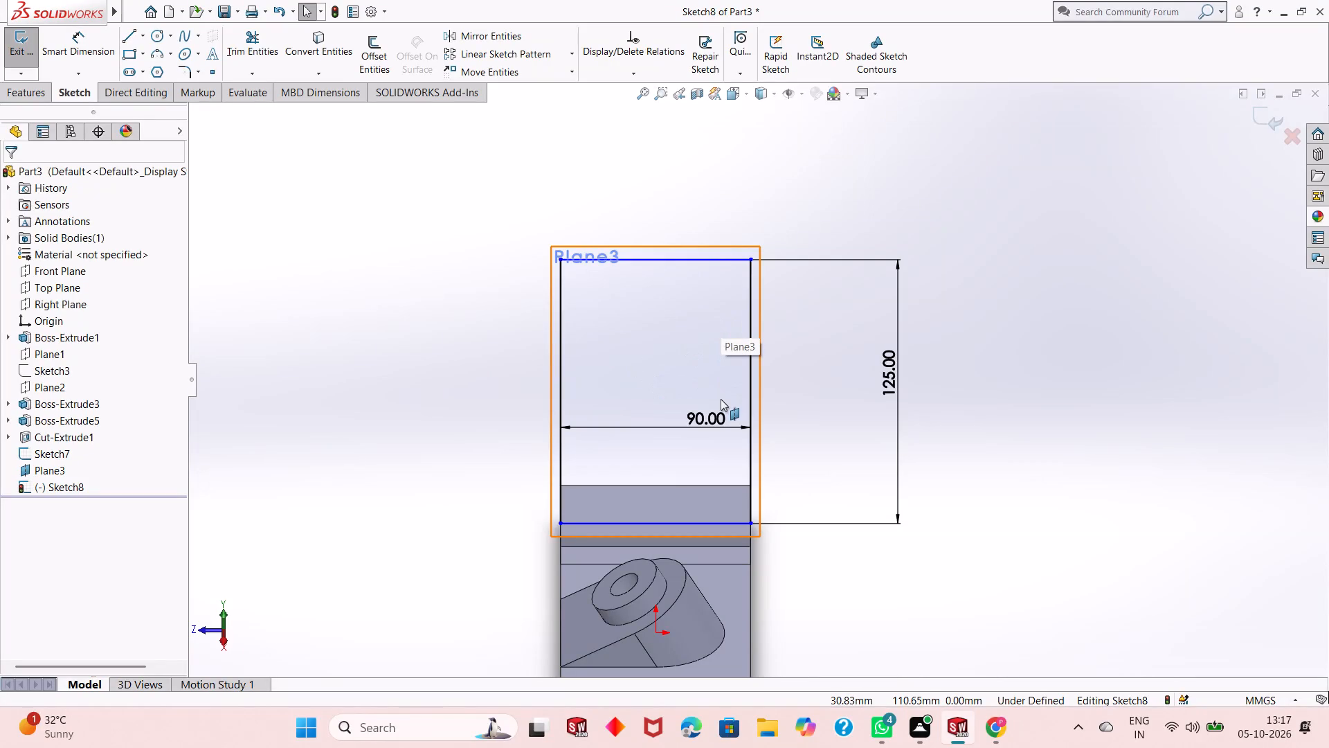
Examine how the rectangle's lower edge and corner meet the bottom edge of the block's slot-end face.
{"action": "scroll", "coordinate": [619, 529], "scroll_direction": "down", "scroll_amount": 4}
{"action": "scroll", "coordinate": [651, 528], "scroll_direction": "up", "scroll_amount": 1}
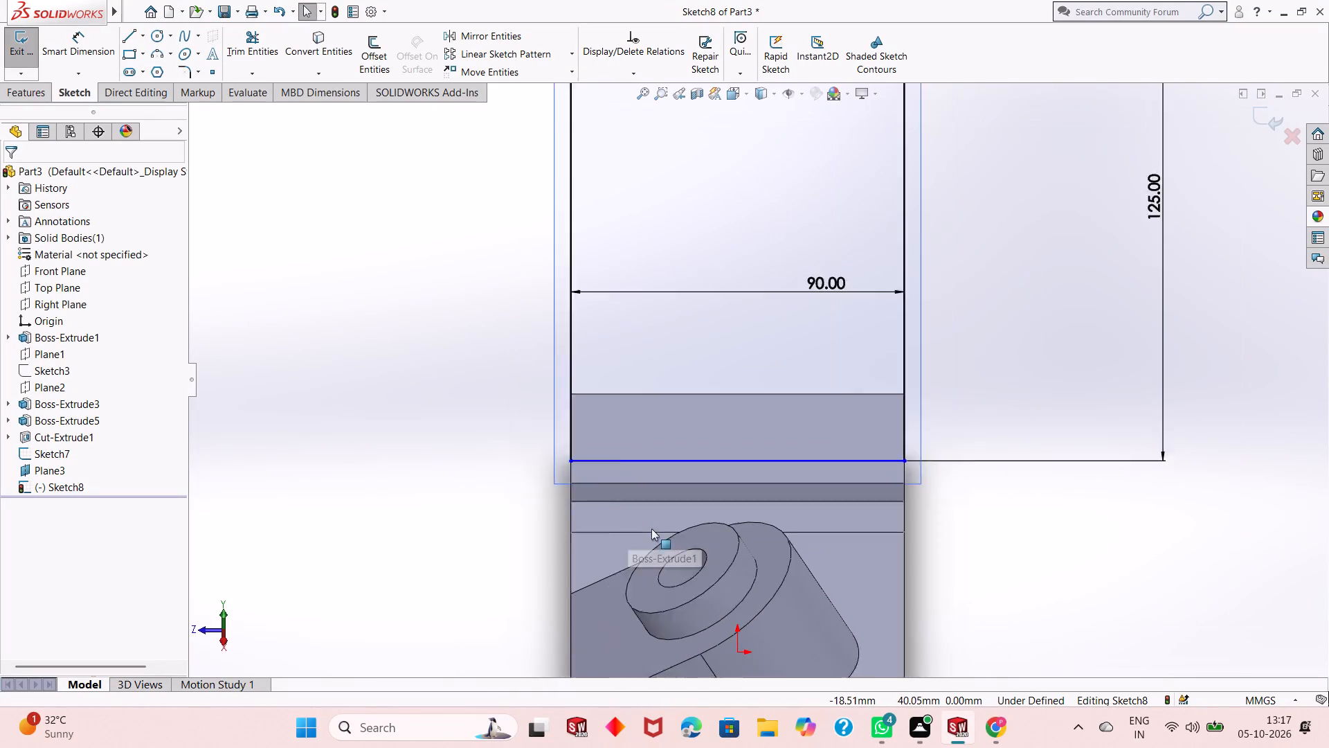
{"action": "scroll", "coordinate": [651, 528], "scroll_direction": "up", "scroll_amount": 1}
{"action": "middle_click_drag", "start_coordinate": [675, 514], "coordinate": [898, 469]}
{"action": "scroll", "coordinate": [593, 498], "scroll_direction": "down", "scroll_amount": 6}
{"action": "middle_click_drag", "start_coordinate": [706, 502], "coordinate": [727, 525]}
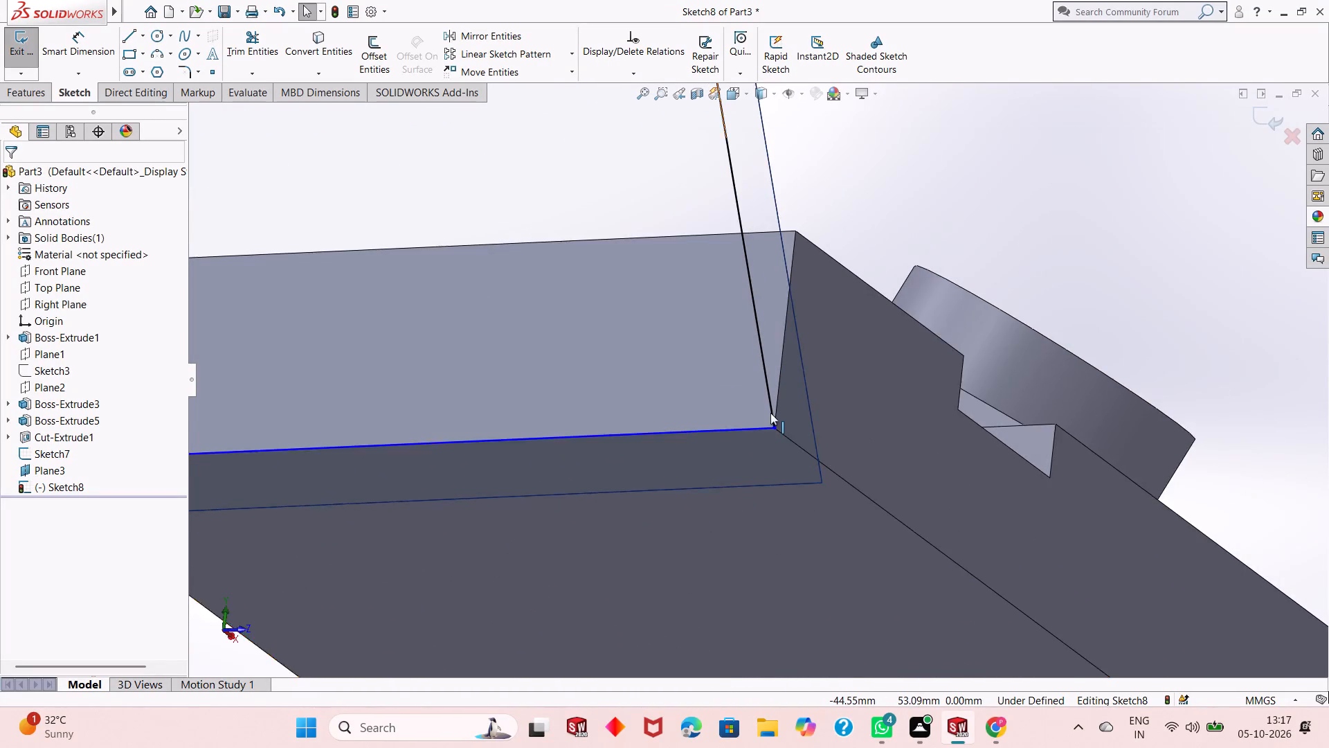
{"action": "scroll", "coordinate": [770, 413], "scroll_direction": "down", "scroll_amount": 17}
{"action": "scroll", "coordinate": [766, 403], "scroll_direction": "down", "scroll_amount": 5}
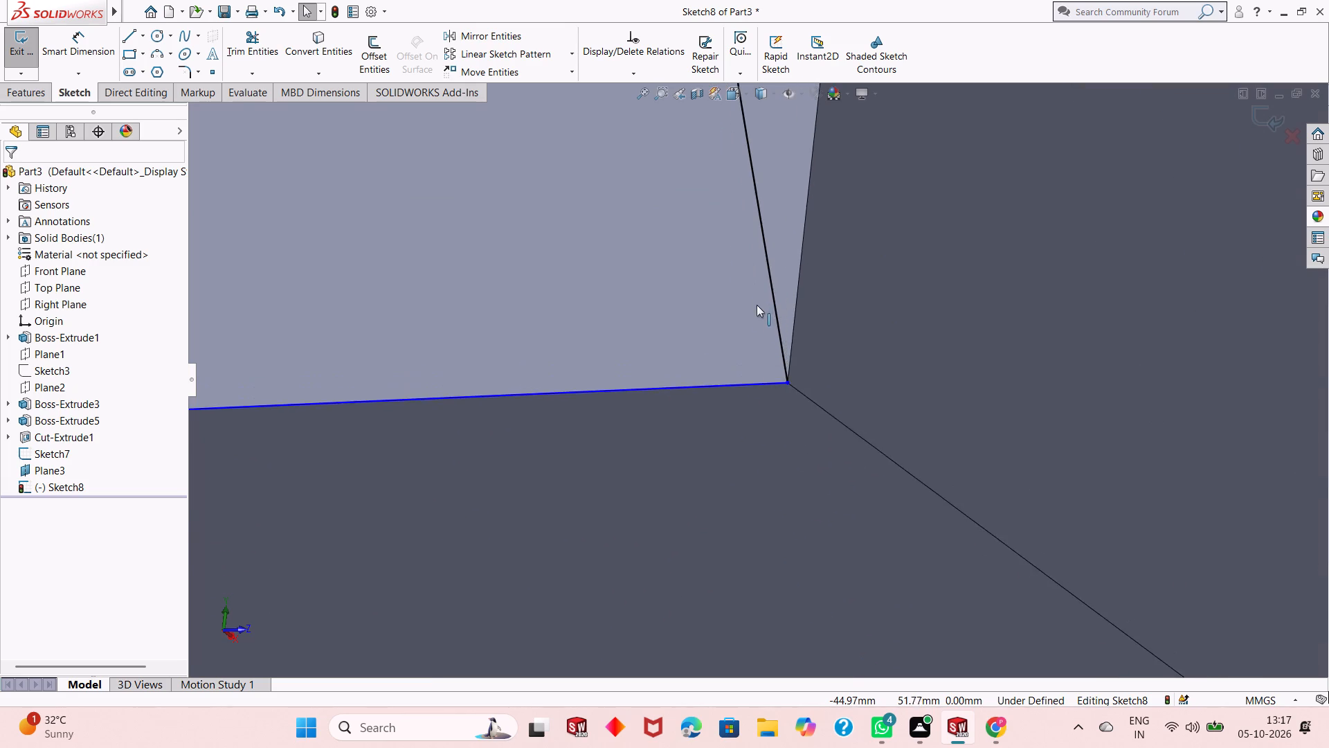
{"action": "scroll", "coordinate": [760, 317], "scroll_direction": "down", "scroll_amount": 8}
{"action": "scroll", "coordinate": [826, 543], "scroll_direction": "down", "scroll_amount": 5}
{"action": "scroll", "coordinate": [762, 431], "scroll_direction": "down", "scroll_amount": 9}
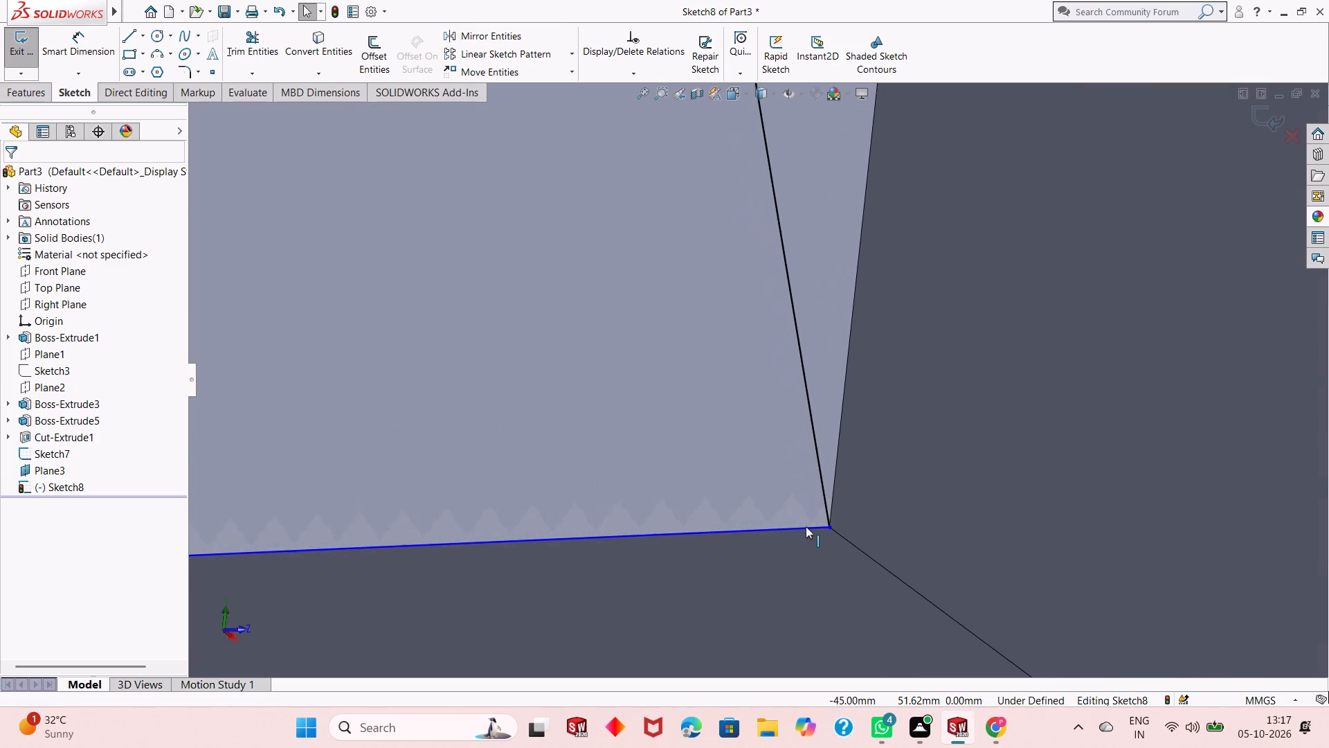
{"action": "scroll", "coordinate": [823, 539], "scroll_direction": "up", "scroll_amount": 14}
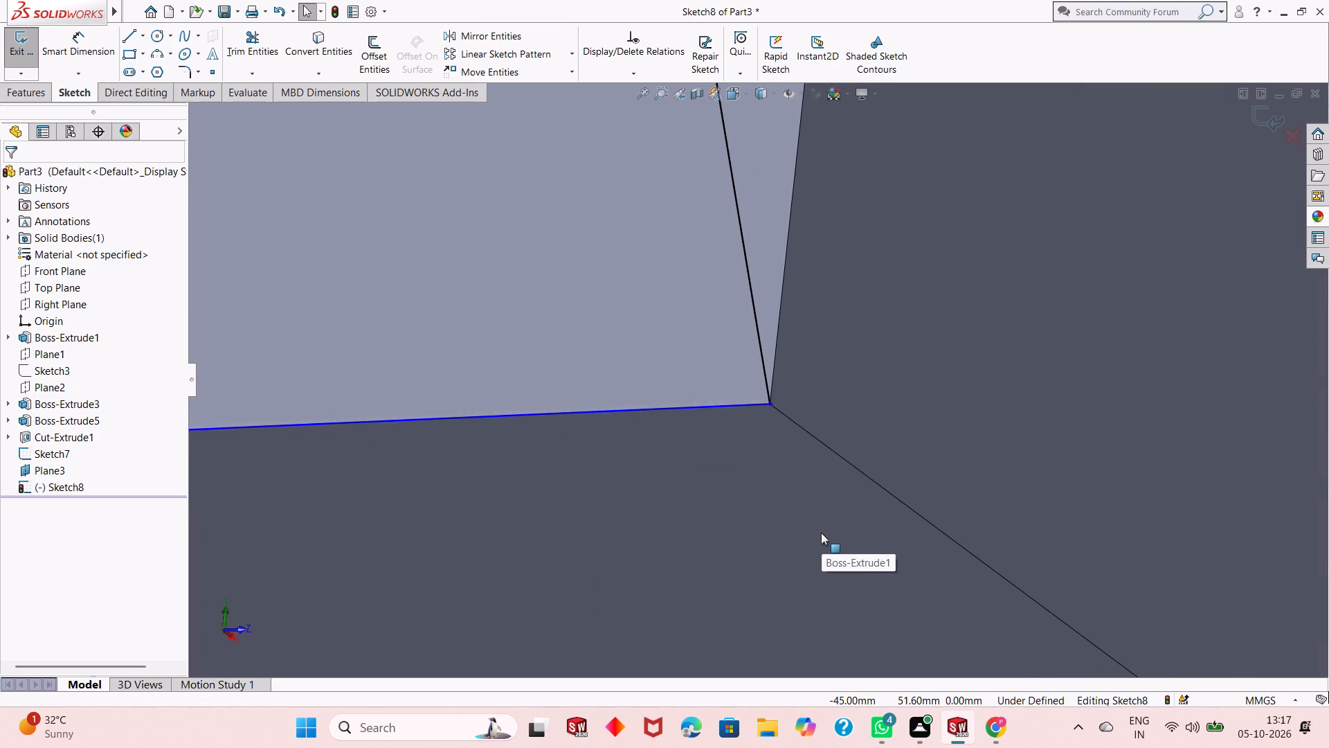
{"action": "scroll", "coordinate": [821, 533], "scroll_direction": "up", "scroll_amount": 18}
{"action": "scroll", "coordinate": [758, 519], "scroll_direction": "up", "scroll_amount": 3}
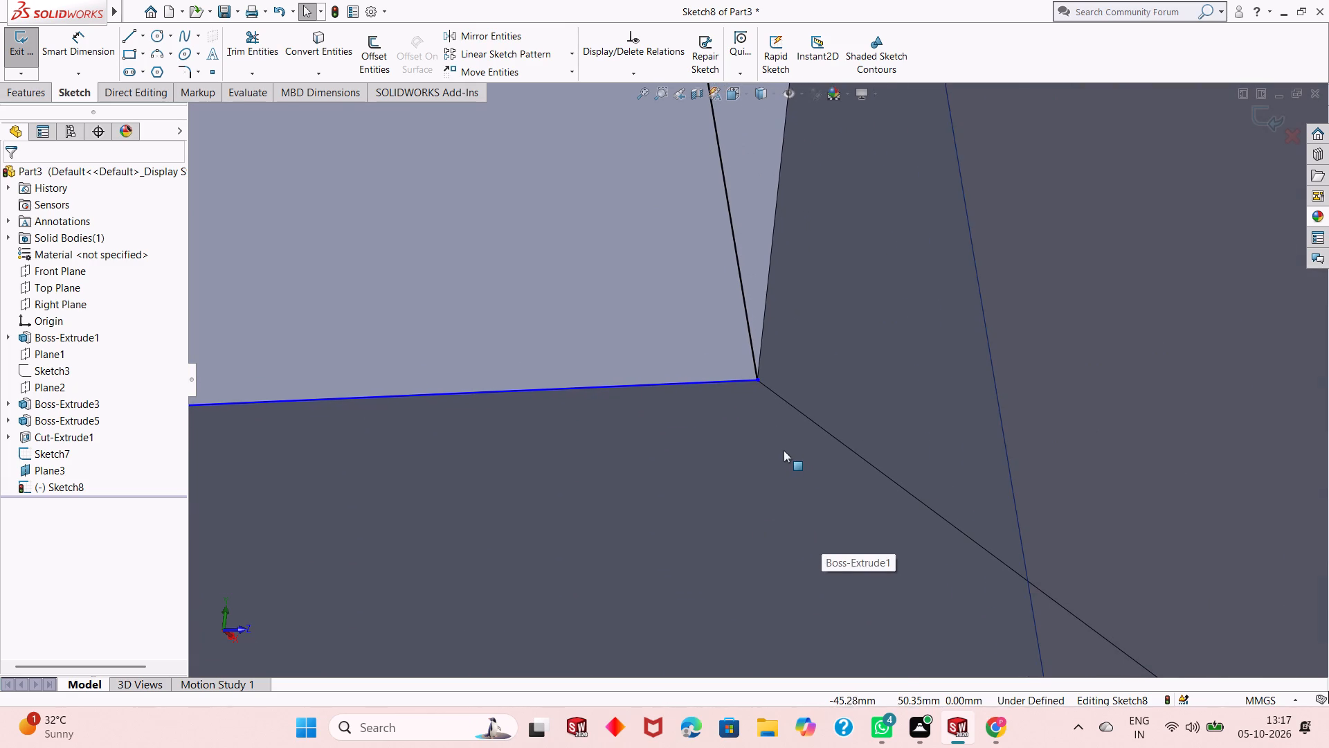
{"action": "scroll", "coordinate": [784, 450], "scroll_direction": "up", "scroll_amount": 17}
{"action": "middle_click_drag", "start_coordinate": [742, 301], "coordinate": [703, 319]}
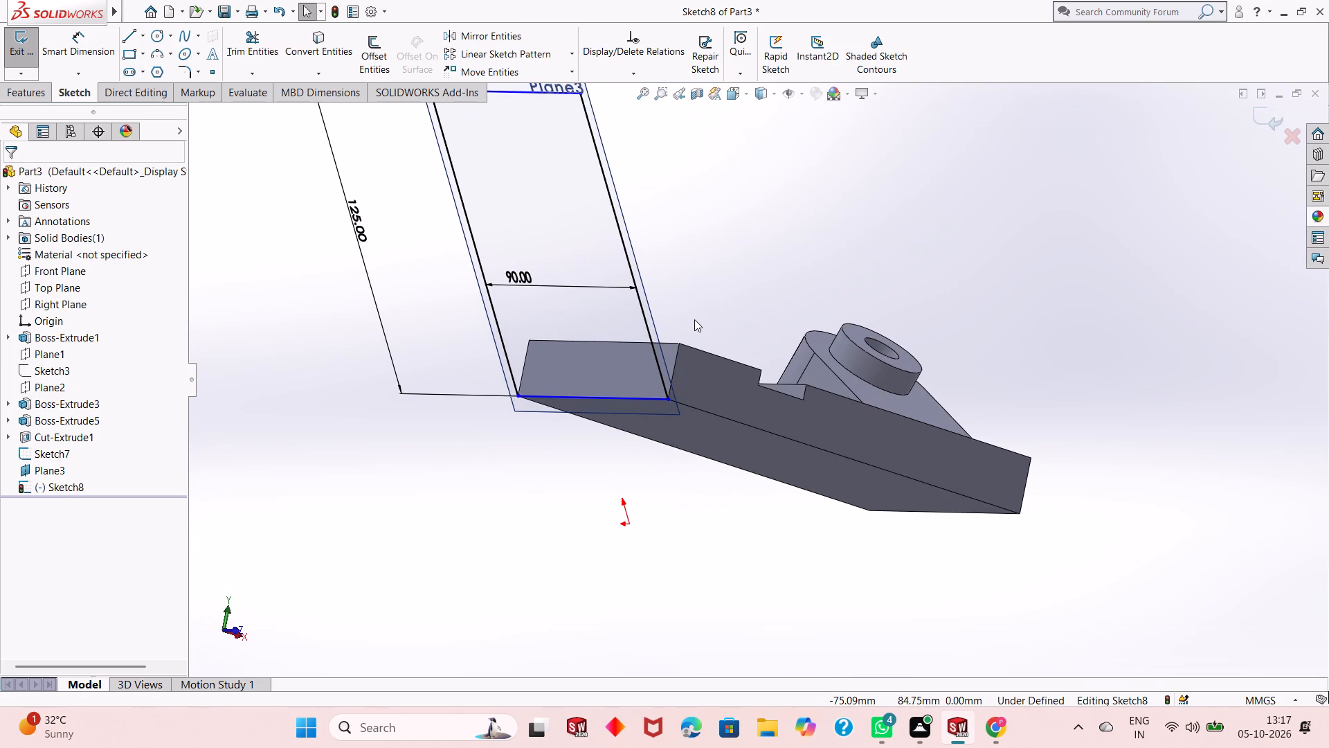
{"action": "key", "text": "ctrl+8"}
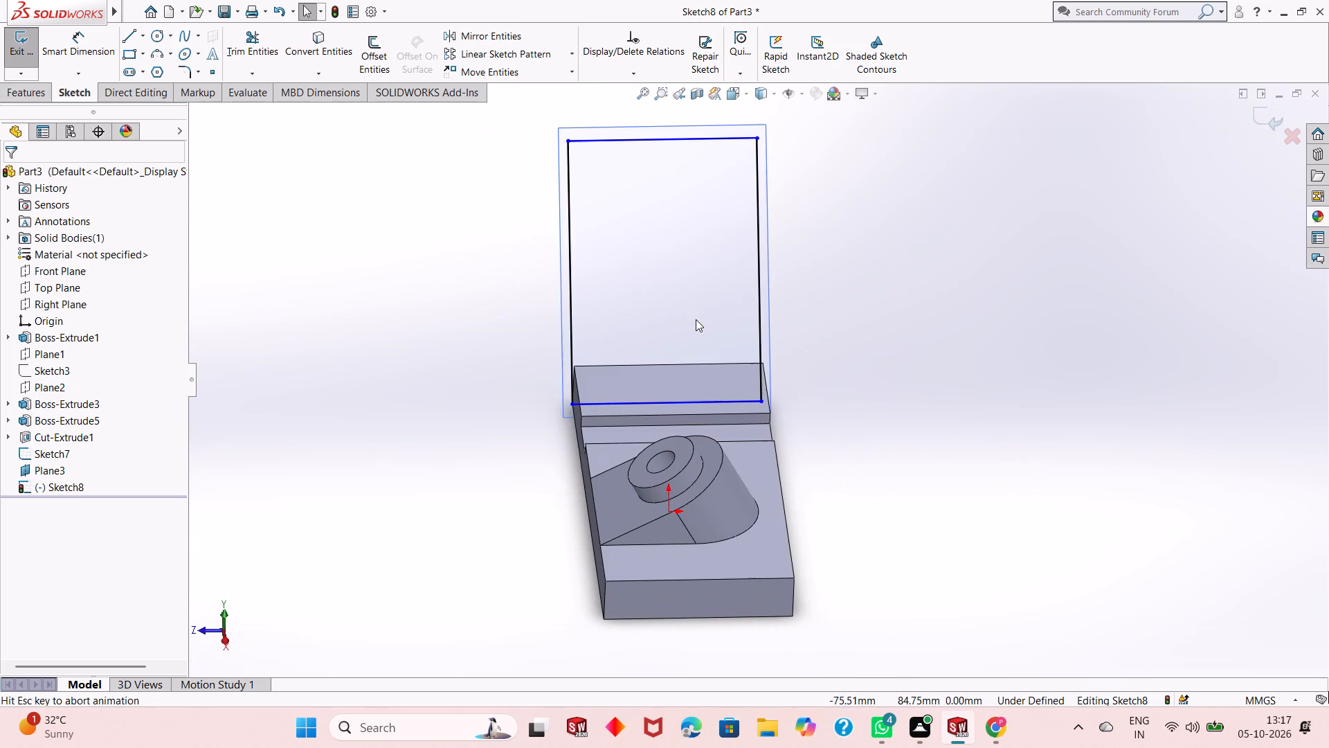
{"action": "scroll", "coordinate": [702, 292], "scroll_direction": "down", "scroll_amount": 2}
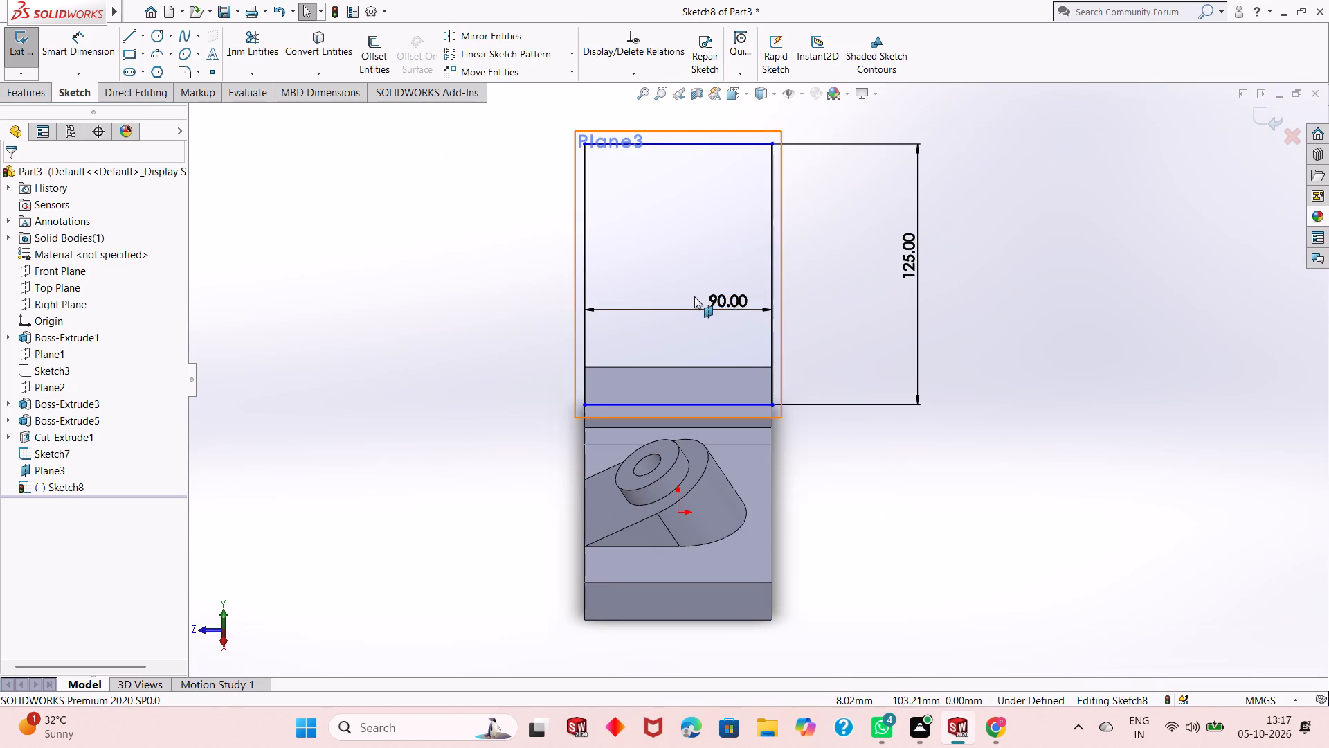
{"action": "scroll", "coordinate": [694, 296], "scroll_direction": "down", "scroll_amount": 2}
{"action": "scroll", "coordinate": [723, 362], "scroll_direction": "up", "scroll_amount": 3}
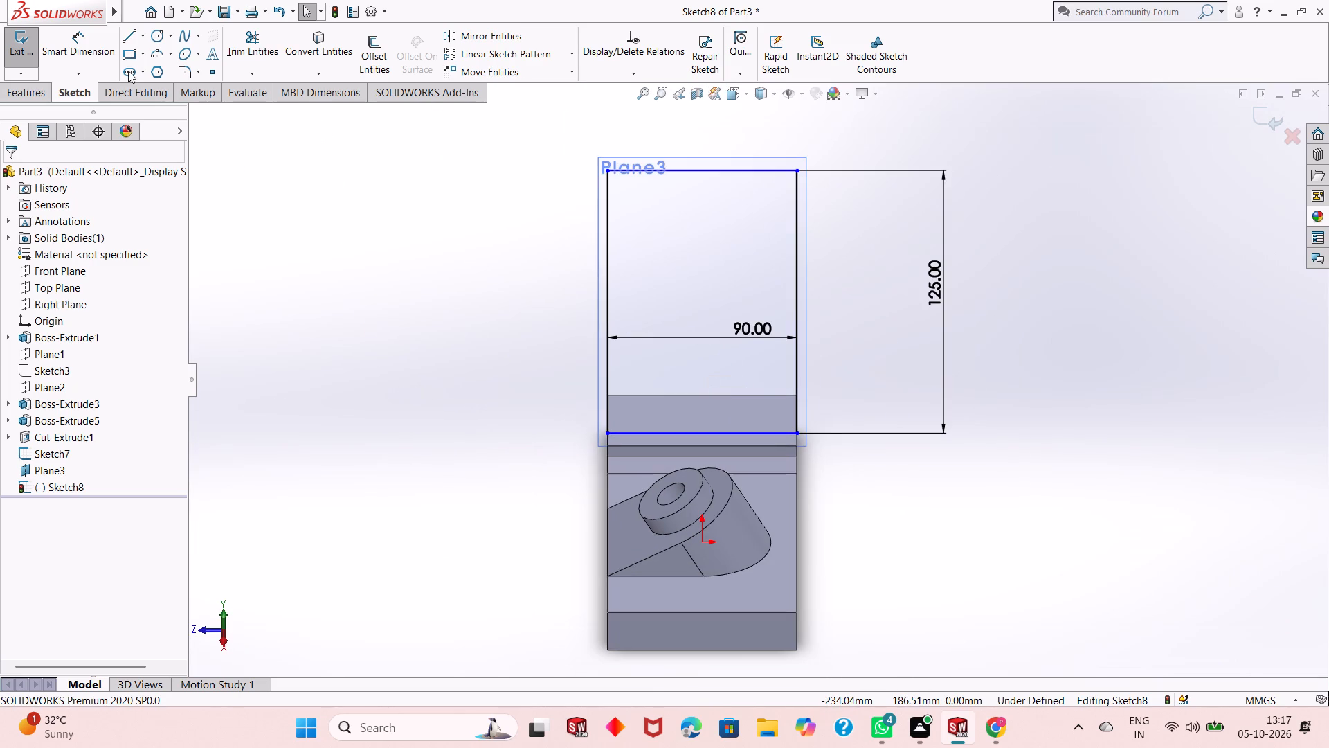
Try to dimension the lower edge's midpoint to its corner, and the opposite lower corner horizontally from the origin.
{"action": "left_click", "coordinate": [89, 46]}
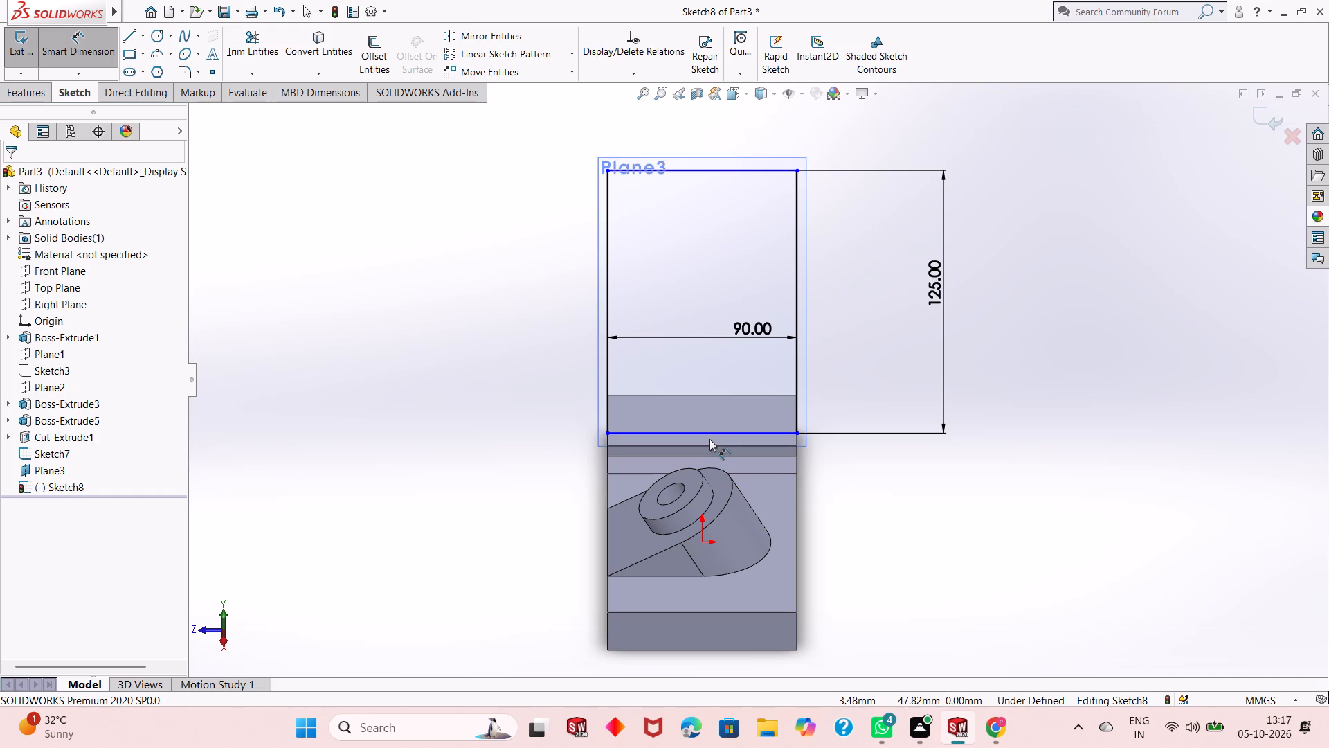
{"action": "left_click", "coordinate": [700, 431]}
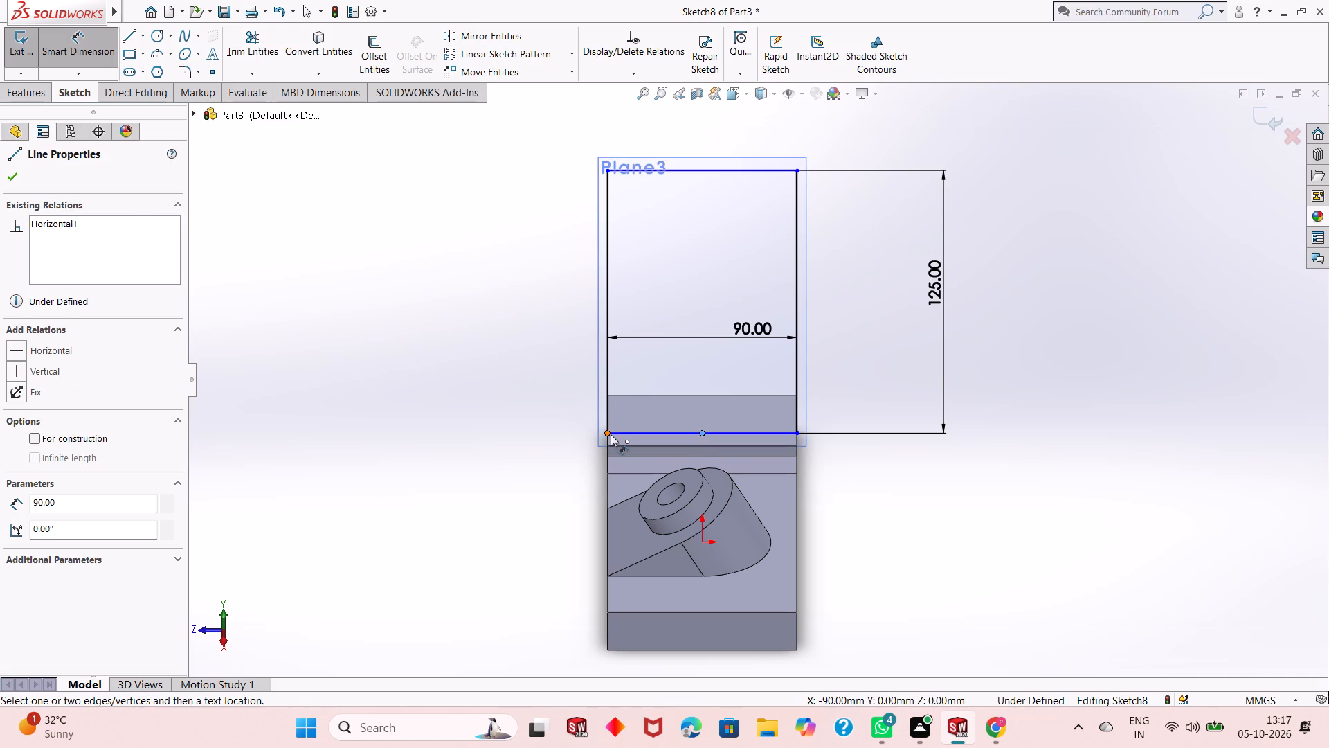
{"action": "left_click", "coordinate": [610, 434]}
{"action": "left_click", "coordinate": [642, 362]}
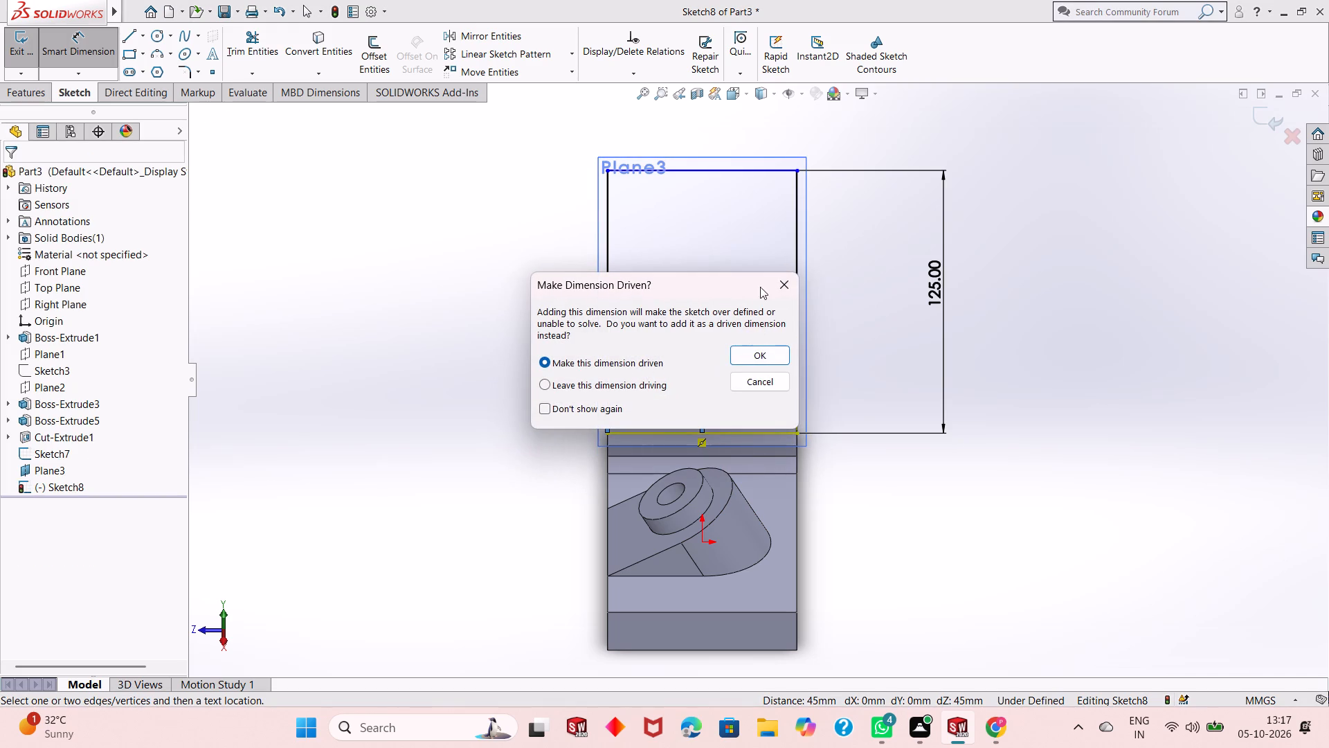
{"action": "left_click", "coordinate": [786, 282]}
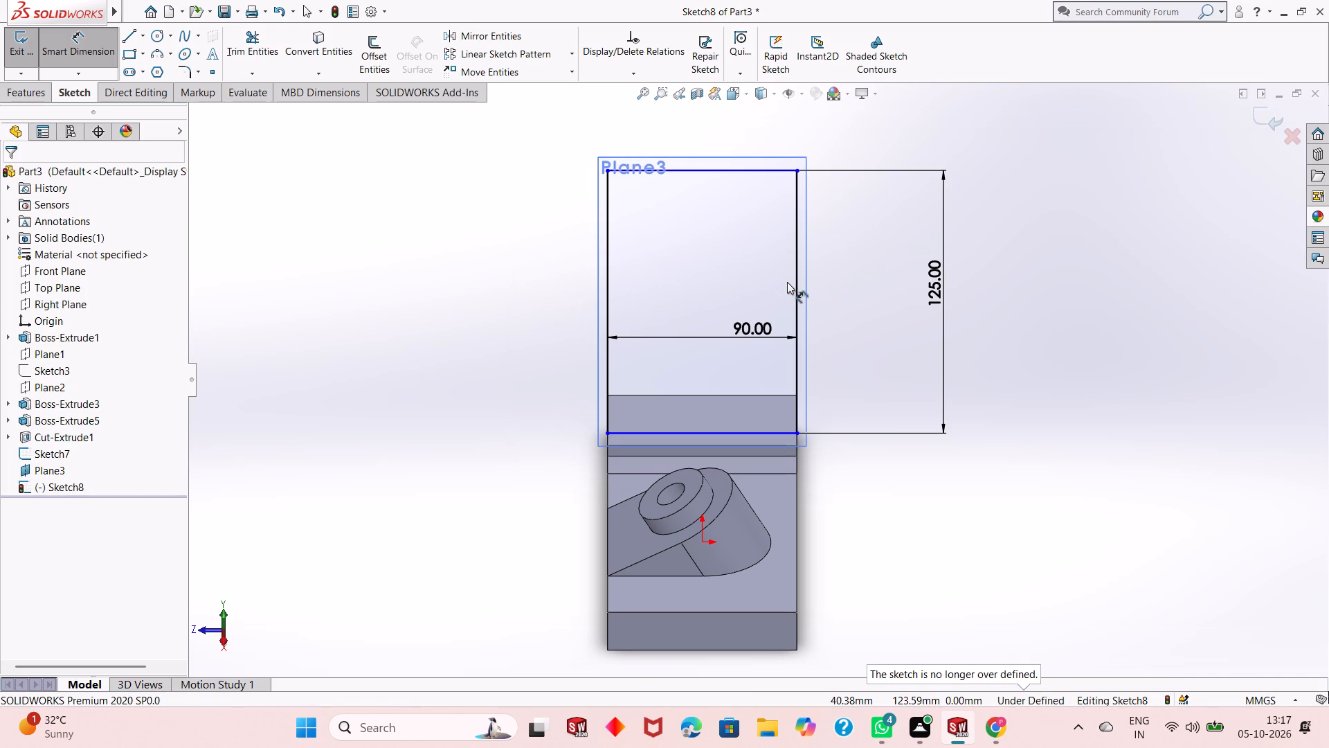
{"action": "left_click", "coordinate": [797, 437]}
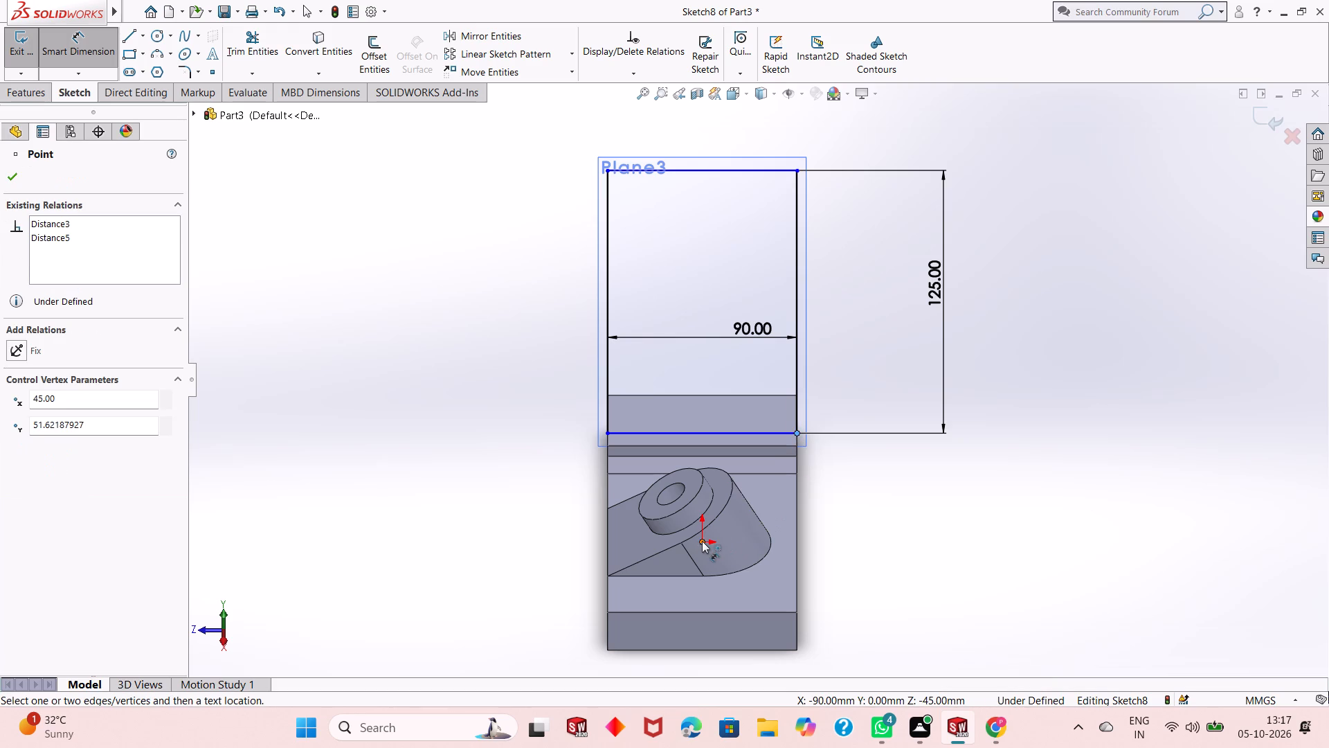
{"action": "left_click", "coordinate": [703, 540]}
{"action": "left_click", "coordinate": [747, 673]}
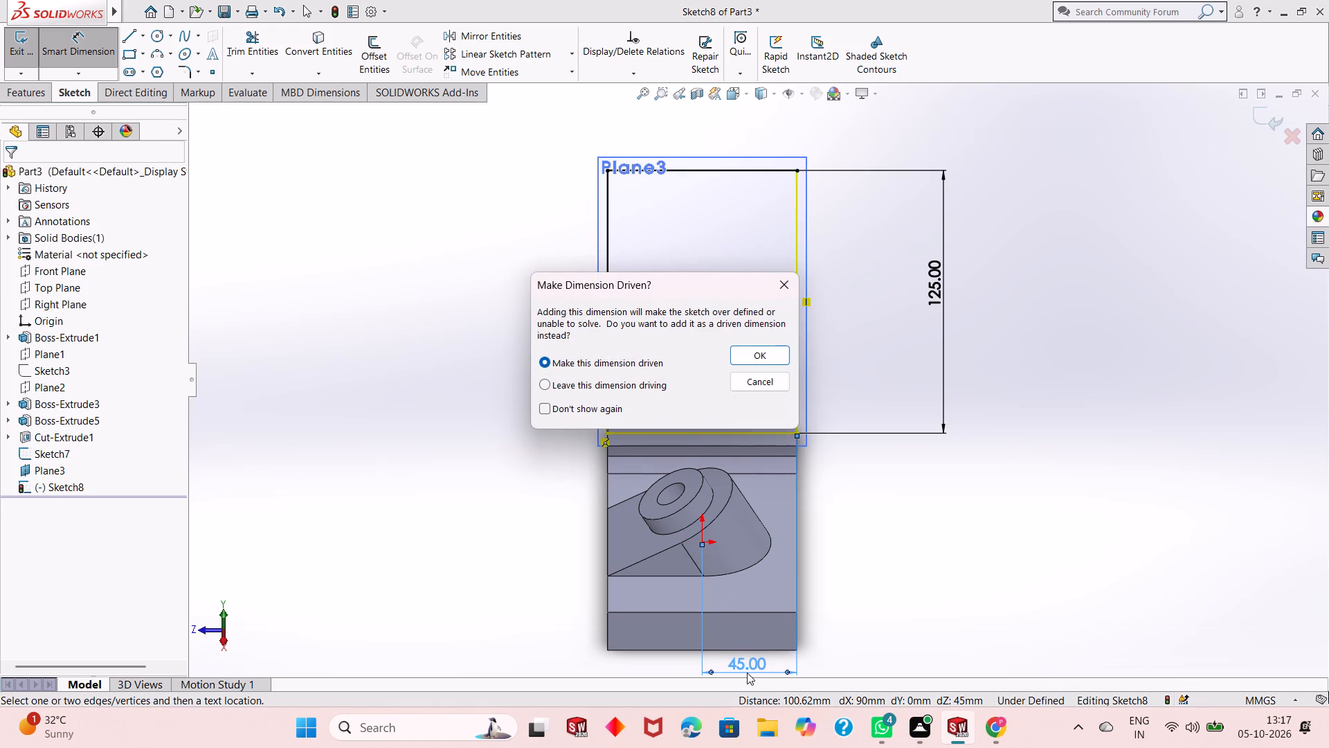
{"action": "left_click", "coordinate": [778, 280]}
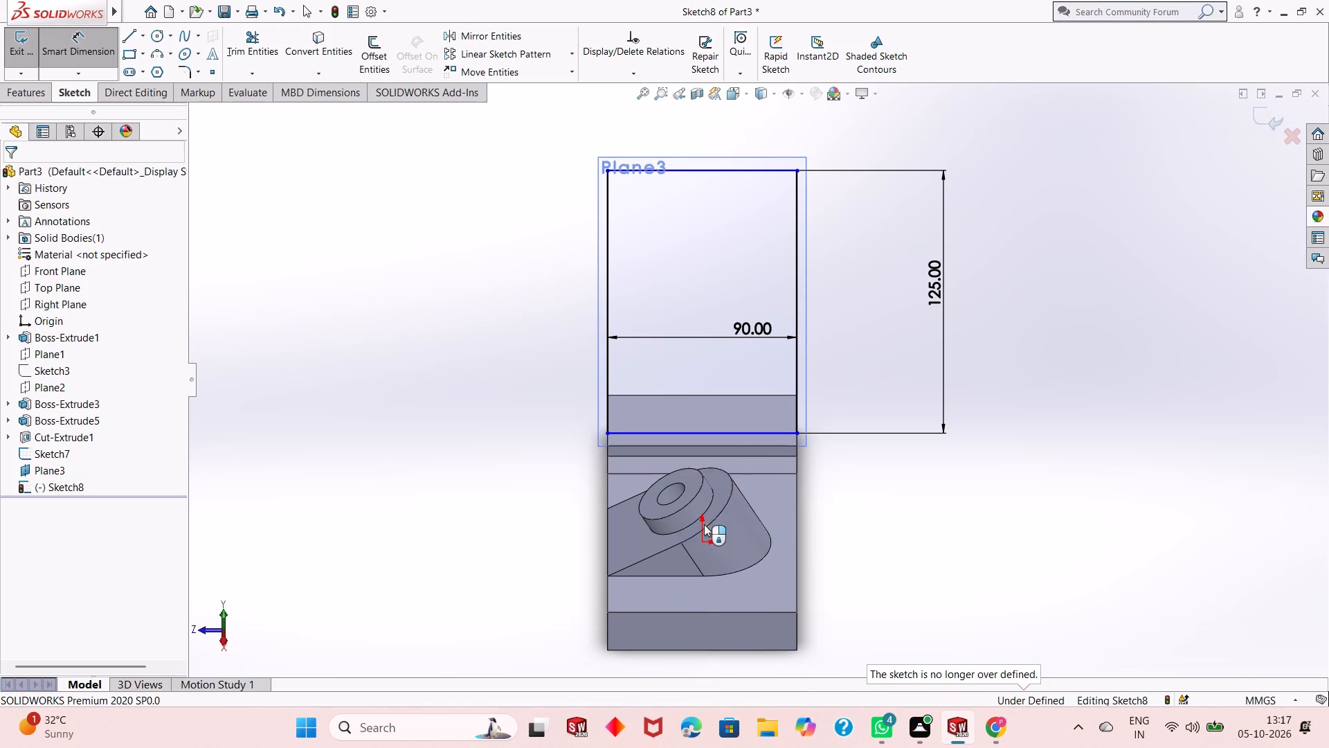
Dimension the rectangle's lower edge from the origin, accepting the current distance.
{"action": "left_click", "coordinate": [700, 543]}
{"action": "left_click", "coordinate": [748, 435]}
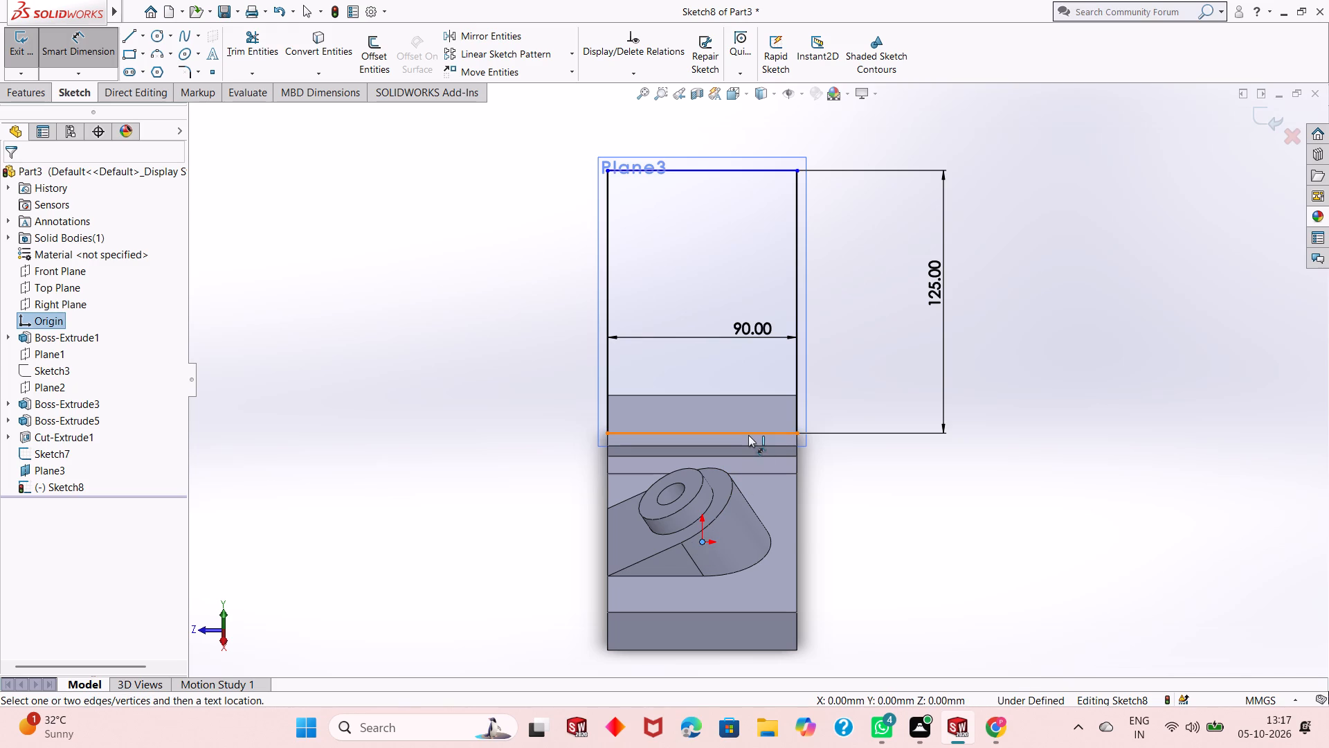
{"action": "left_click", "coordinate": [903, 483]}
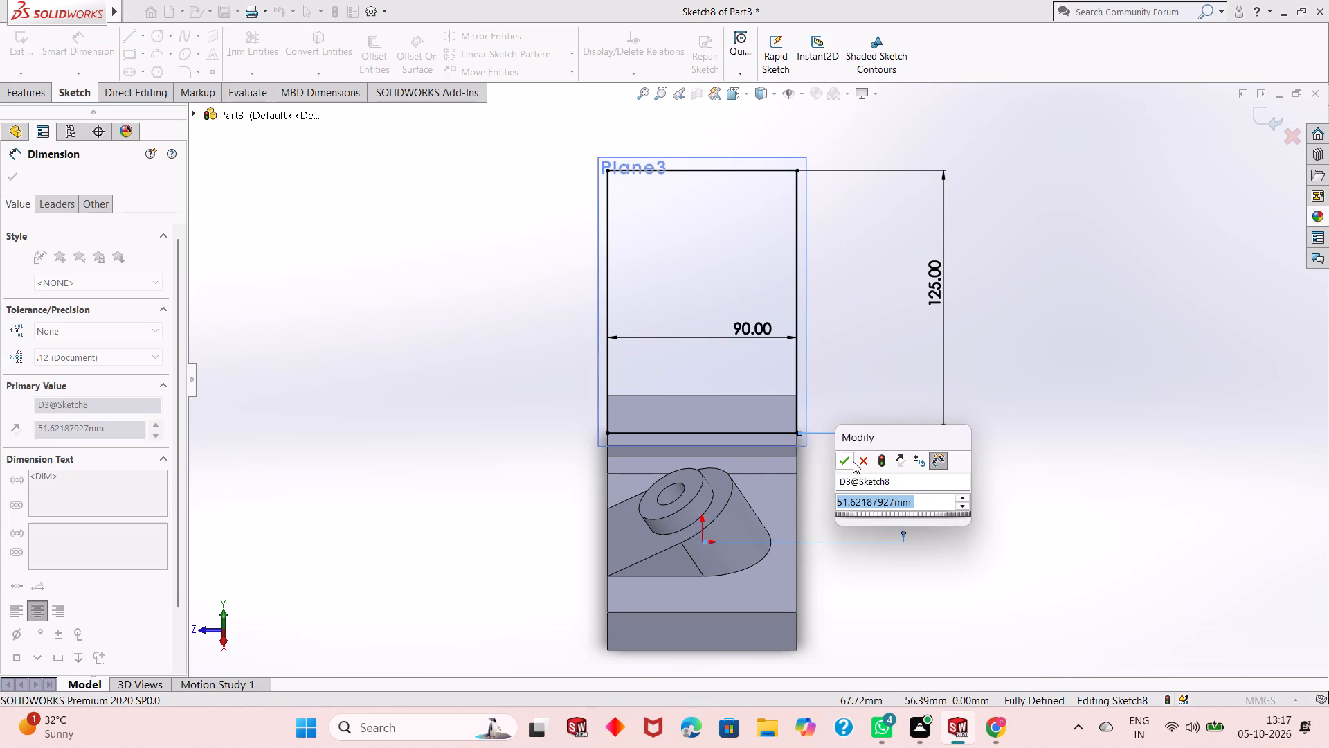
{"action": "left_click", "coordinate": [849, 461]}
{"action": "right_click", "coordinate": [991, 422]}
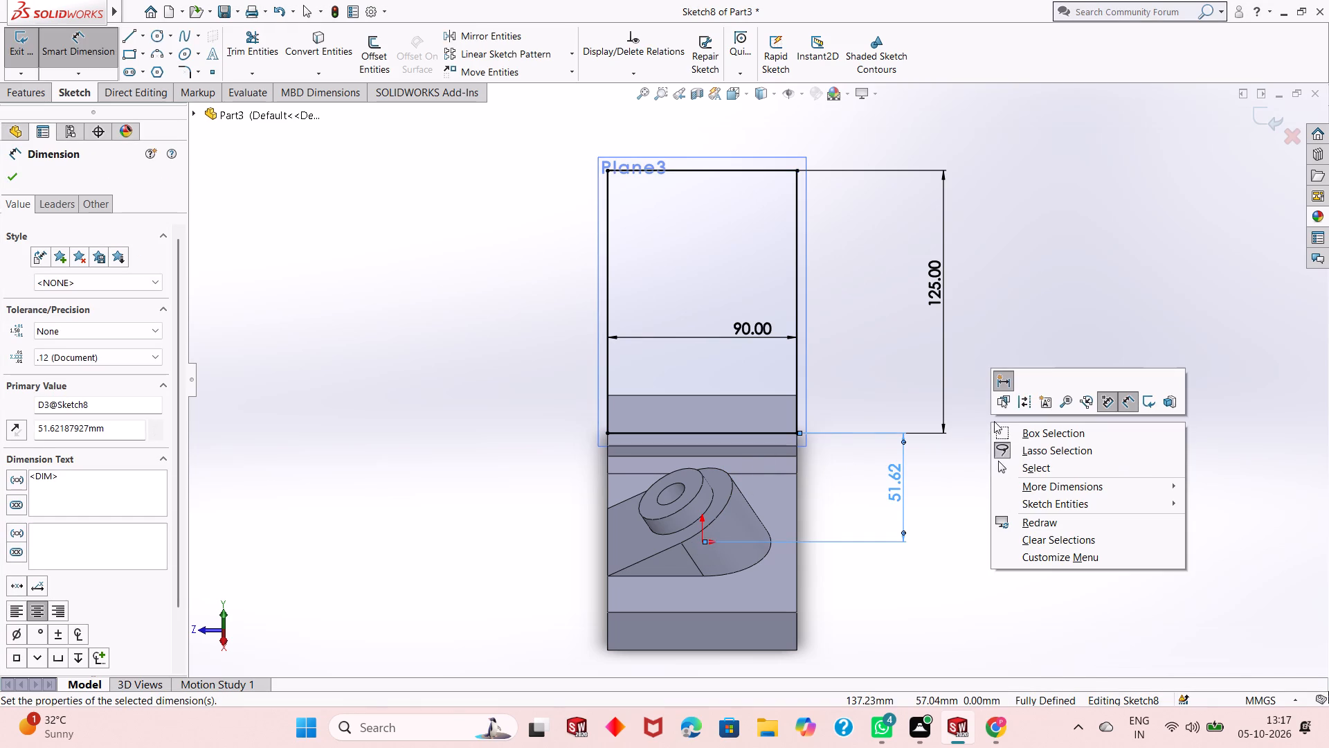
{"action": "left_click", "coordinate": [1028, 472]}
Examine the dimensioned rectangle's inclination and position relative to the block from several sides.
{"action": "middle_click_drag", "start_coordinate": [874, 519], "coordinate": [939, 418]}
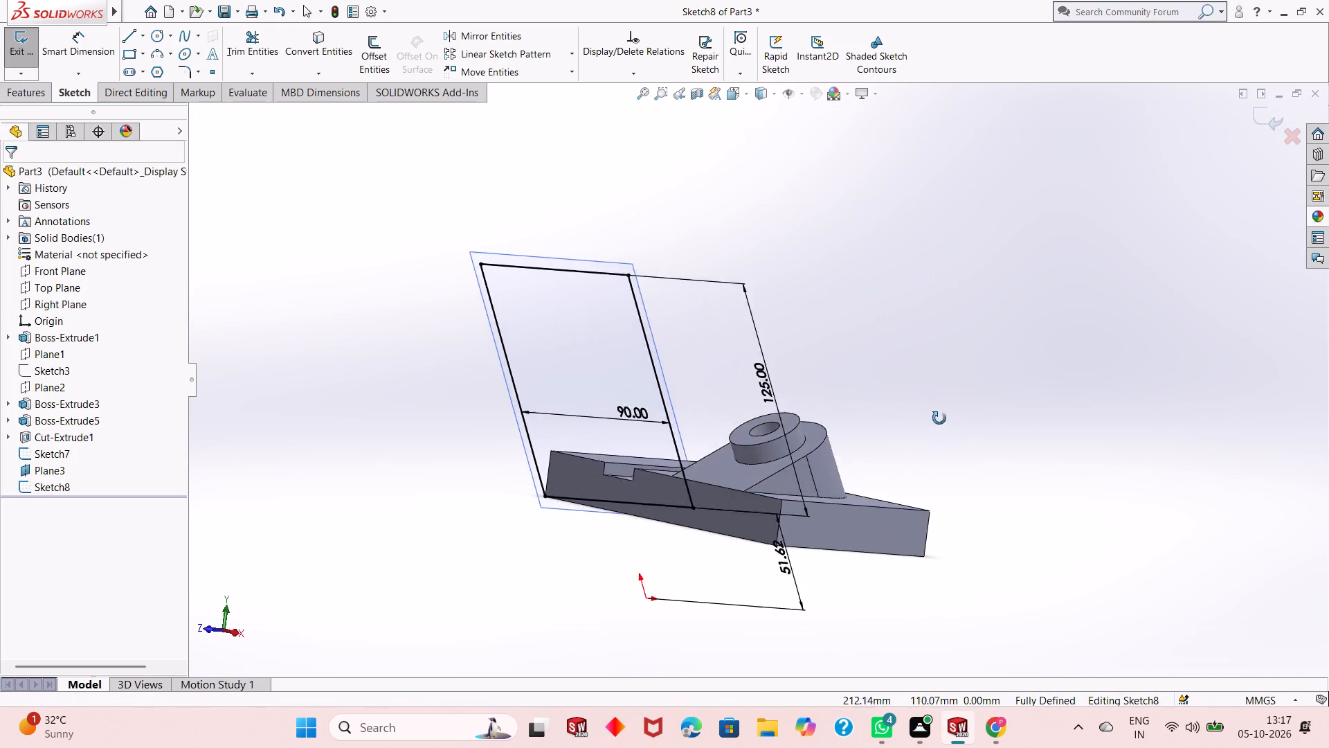
{"action": "middle_click_drag", "start_coordinate": [939, 418], "coordinate": [941, 439]}
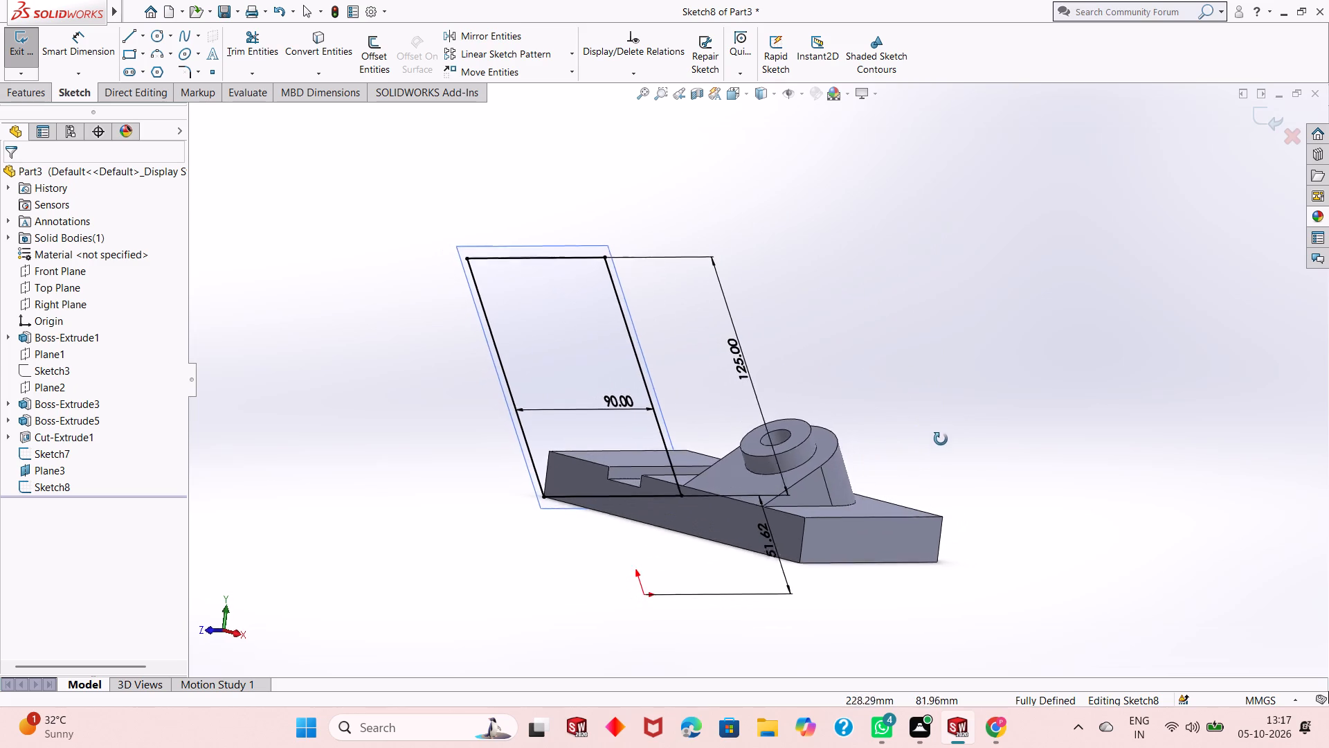
{"action": "middle_click_drag", "start_coordinate": [941, 439], "coordinate": [811, 490]}
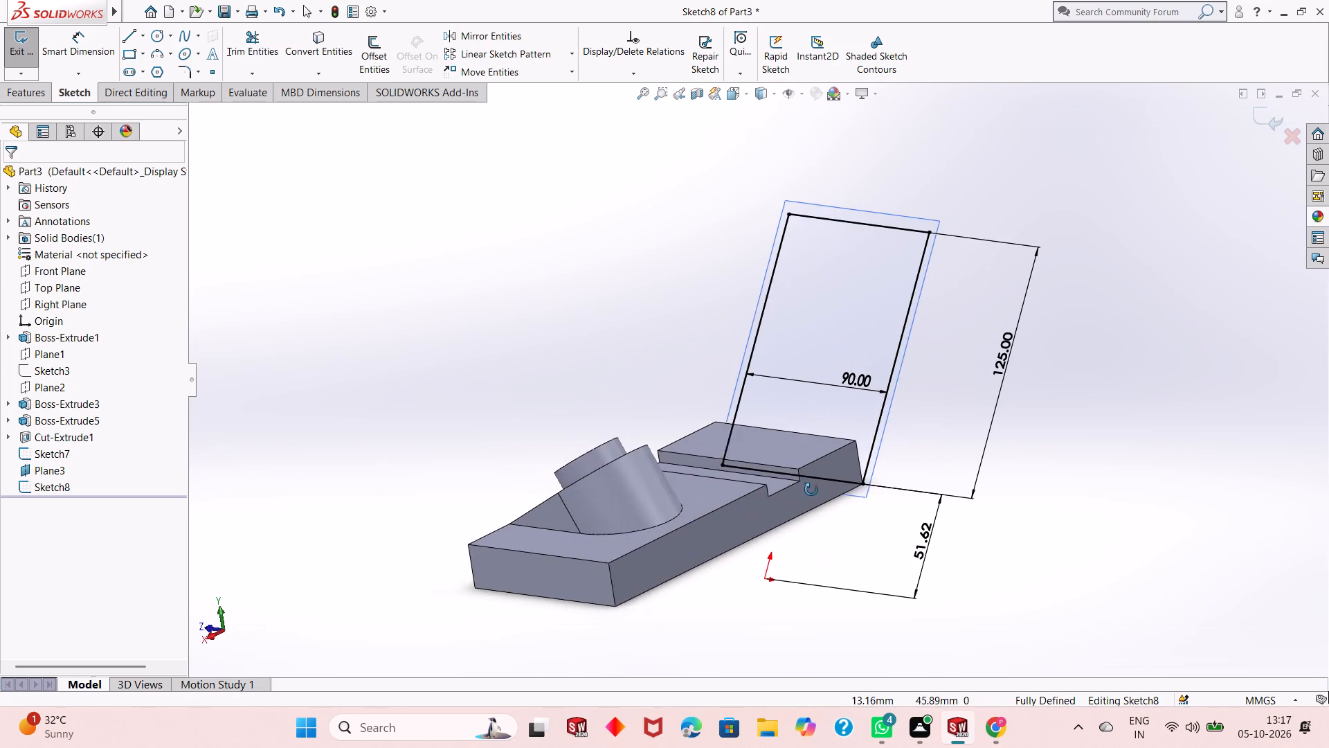
{"action": "middle_click_drag", "start_coordinate": [811, 490], "coordinate": [813, 490]}
{"action": "middle_click_drag", "start_coordinate": [1009, 541], "coordinate": [965, 511]}
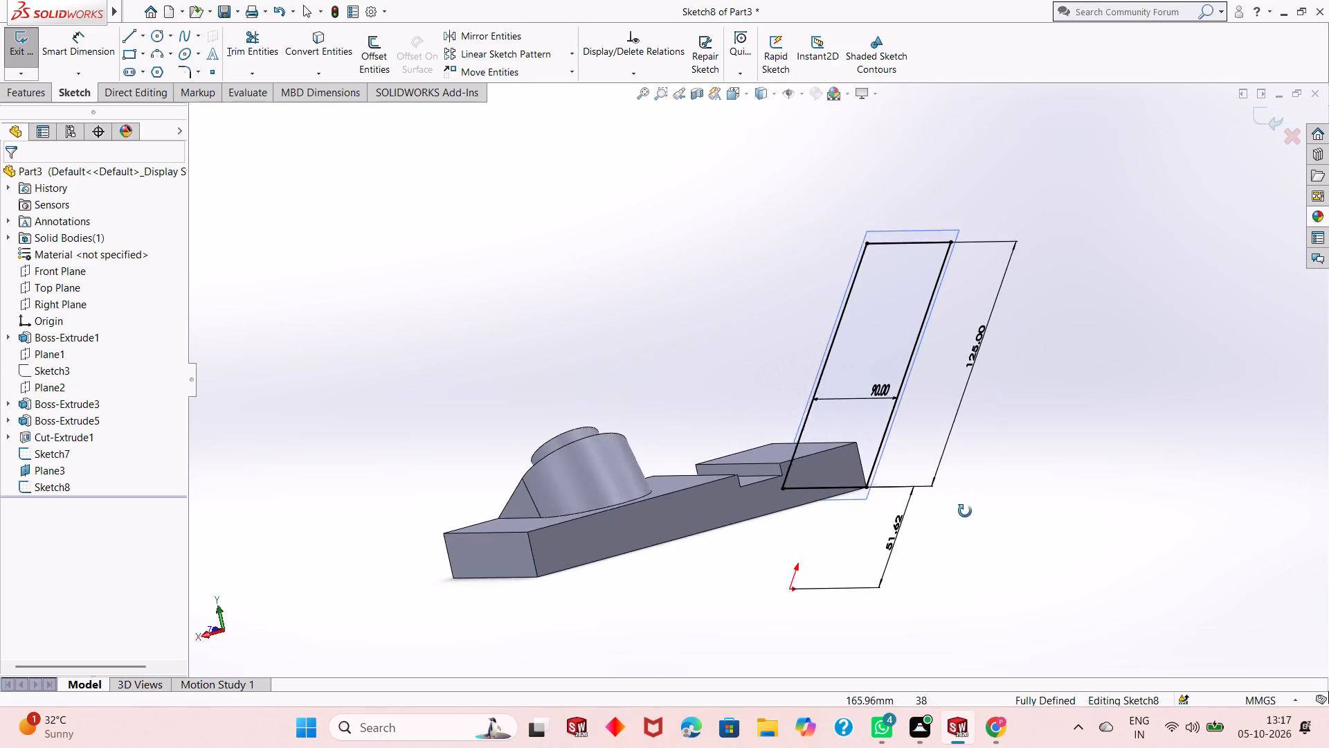
{"action": "middle_click_drag", "start_coordinate": [965, 511], "coordinate": [934, 539]}
{"action": "scroll", "coordinate": [837, 367], "scroll_direction": "down", "scroll_amount": 1}
{"action": "scroll", "coordinate": [869, 459], "scroll_direction": "up", "scroll_amount": 2}
{"action": "middle_click_drag", "start_coordinate": [831, 465], "coordinate": [852, 428]}
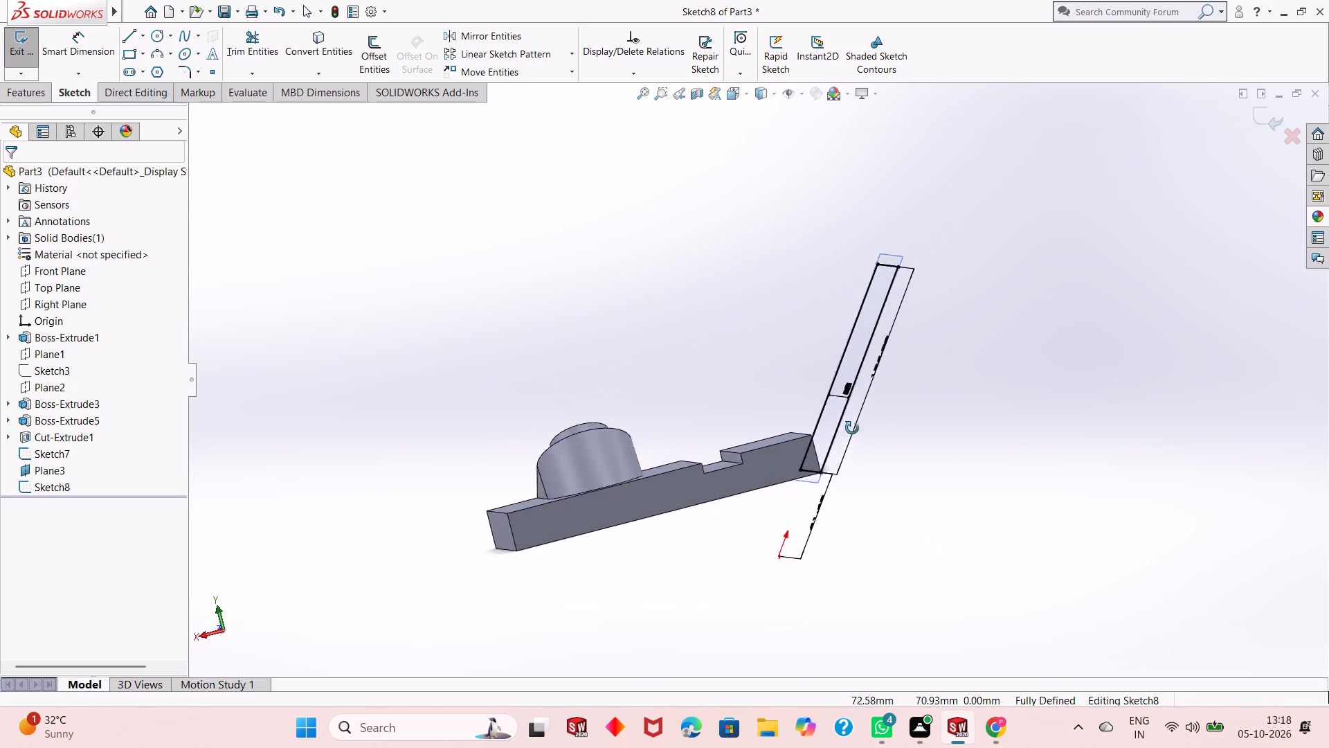
{"action": "middle_click_drag", "start_coordinate": [852, 428], "coordinate": [1077, 401]}
{"action": "scroll", "coordinate": [474, 402], "scroll_direction": "down", "scroll_amount": 2}
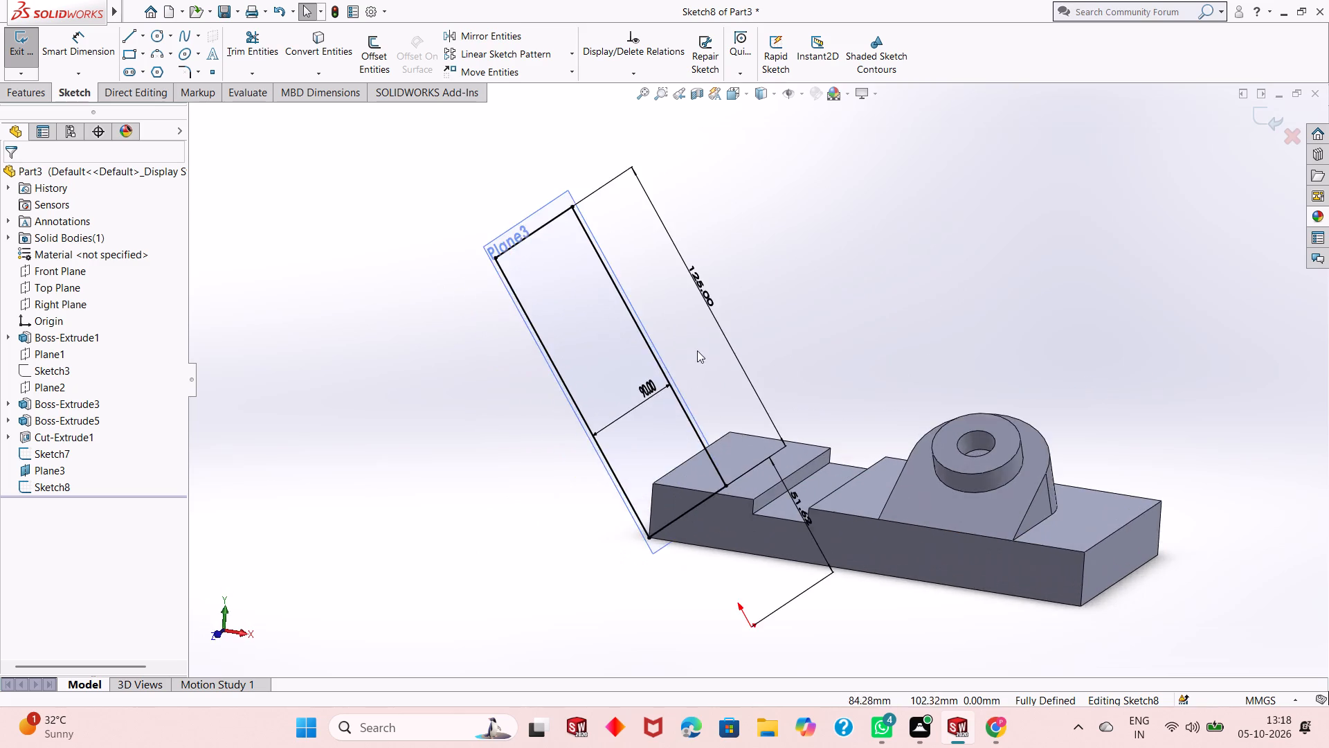
{"action": "scroll", "coordinate": [697, 350], "scroll_direction": "down", "scroll_amount": 2}
{"action": "scroll", "coordinate": [766, 447], "scroll_direction": "up", "scroll_amount": 3}
{"action": "scroll", "coordinate": [922, 429], "scroll_direction": "down", "scroll_amount": 2}
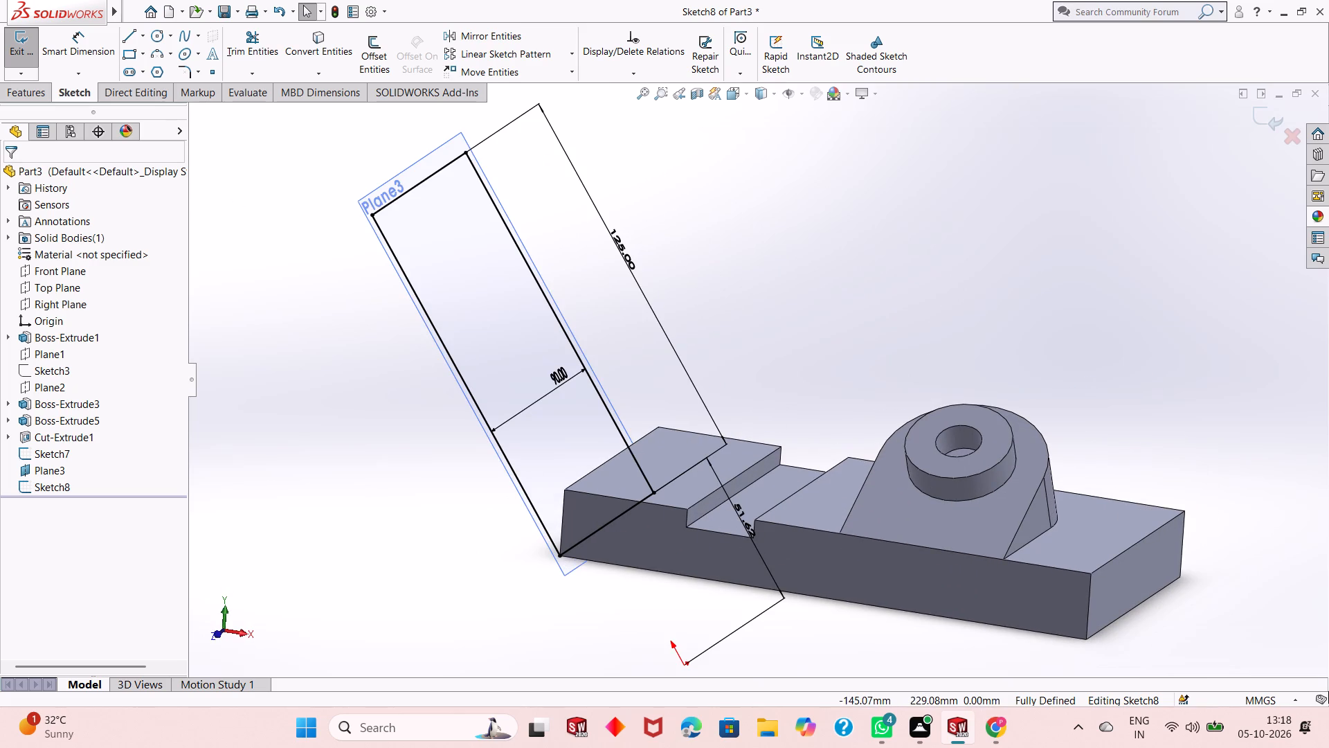
Start extruding the inclined 90 by 125 mm rectangle as a boss and try the Up To Next end condition.
{"action": "left_click", "coordinate": [30, 100]}
{"action": "left_click", "coordinate": [31, 60]}
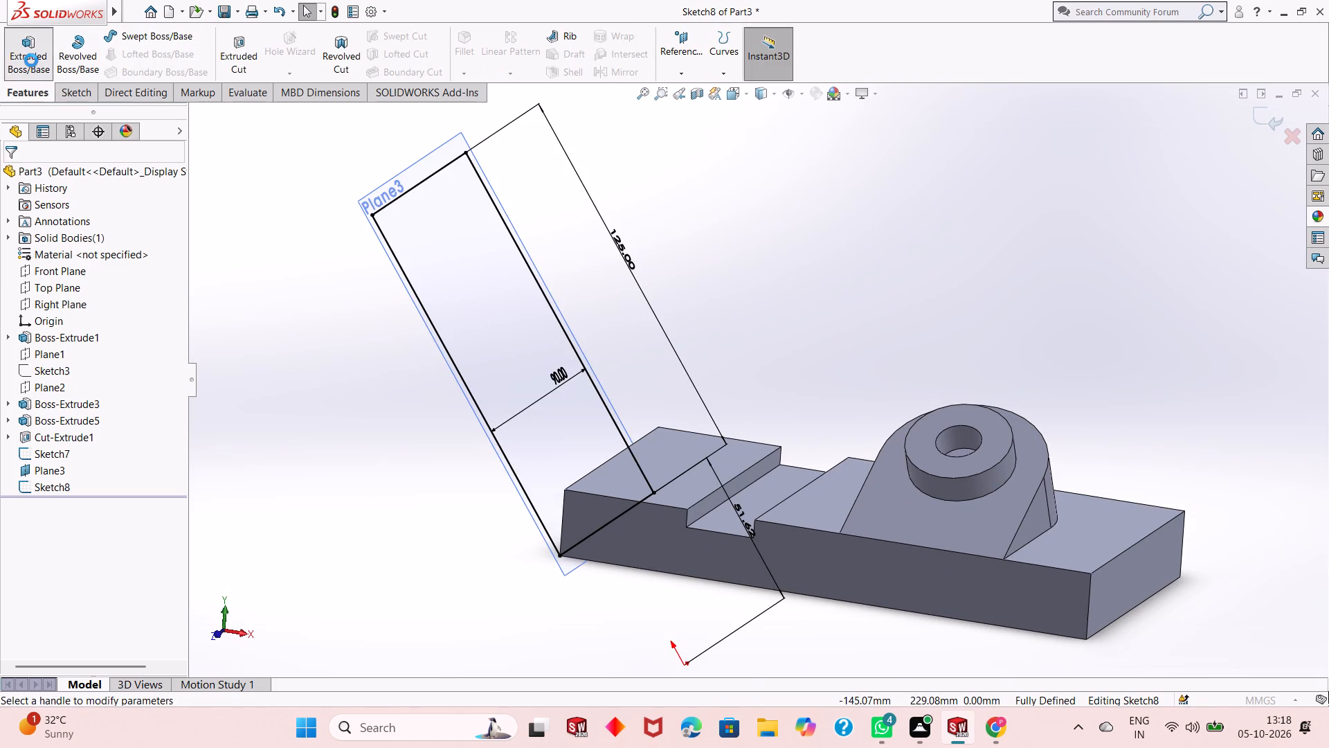
{"action": "middle_click_drag", "start_coordinate": [691, 416], "coordinate": [724, 368]}
{"action": "left_click", "coordinate": [76, 273]}
{"action": "left_click", "coordinate": [93, 311]}
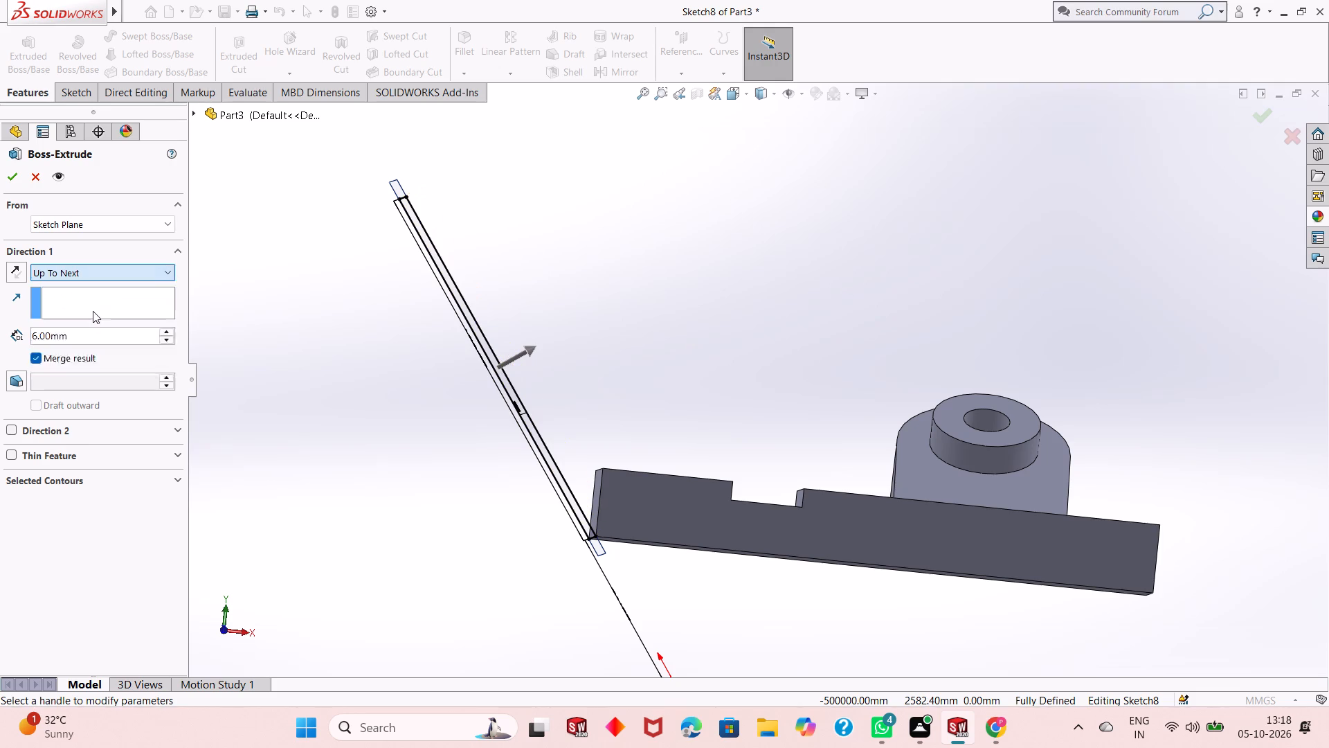
{"action": "middle_click_drag", "start_coordinate": [335, 364], "coordinate": [332, 385]}
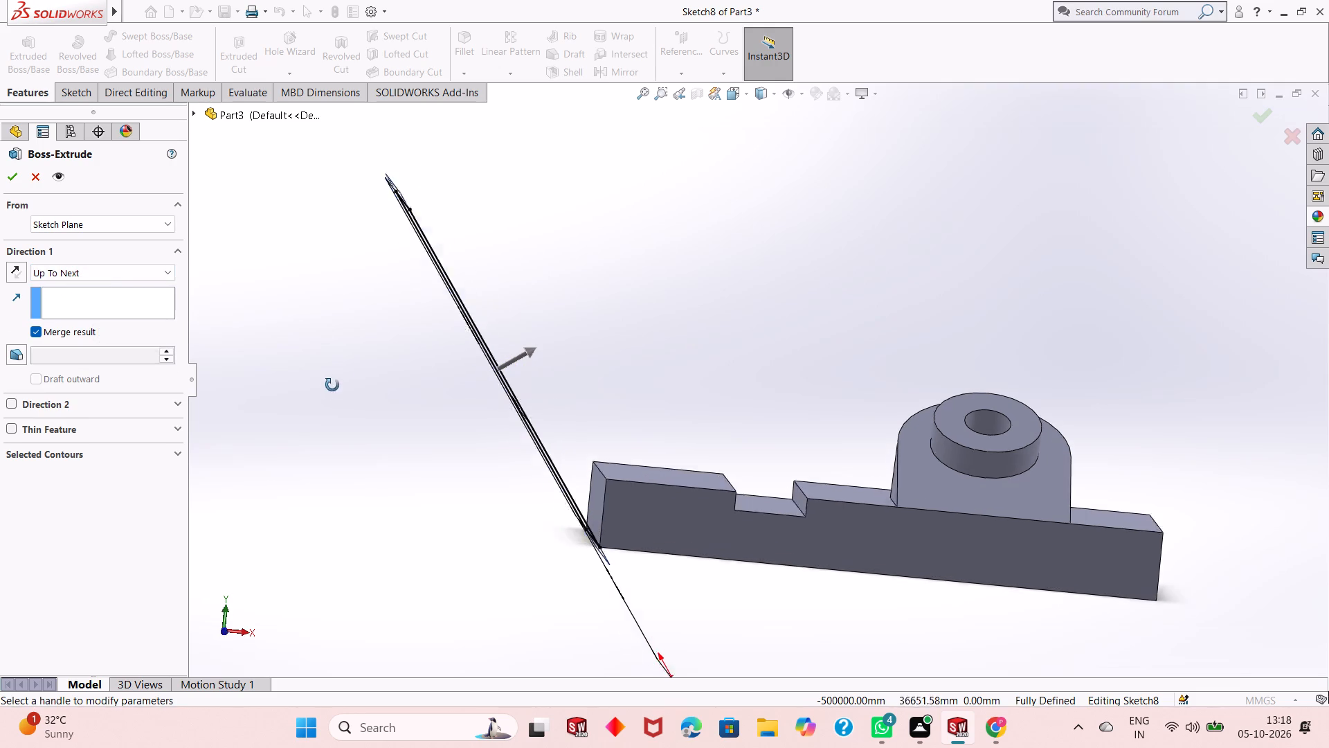
{"action": "middle_click_drag", "start_coordinate": [332, 385], "coordinate": [329, 392]}
{"action": "scroll", "coordinate": [641, 471], "scroll_direction": "down", "scroll_amount": 3}
{"action": "middle_click_drag", "start_coordinate": [651, 542], "coordinate": [661, 530]}
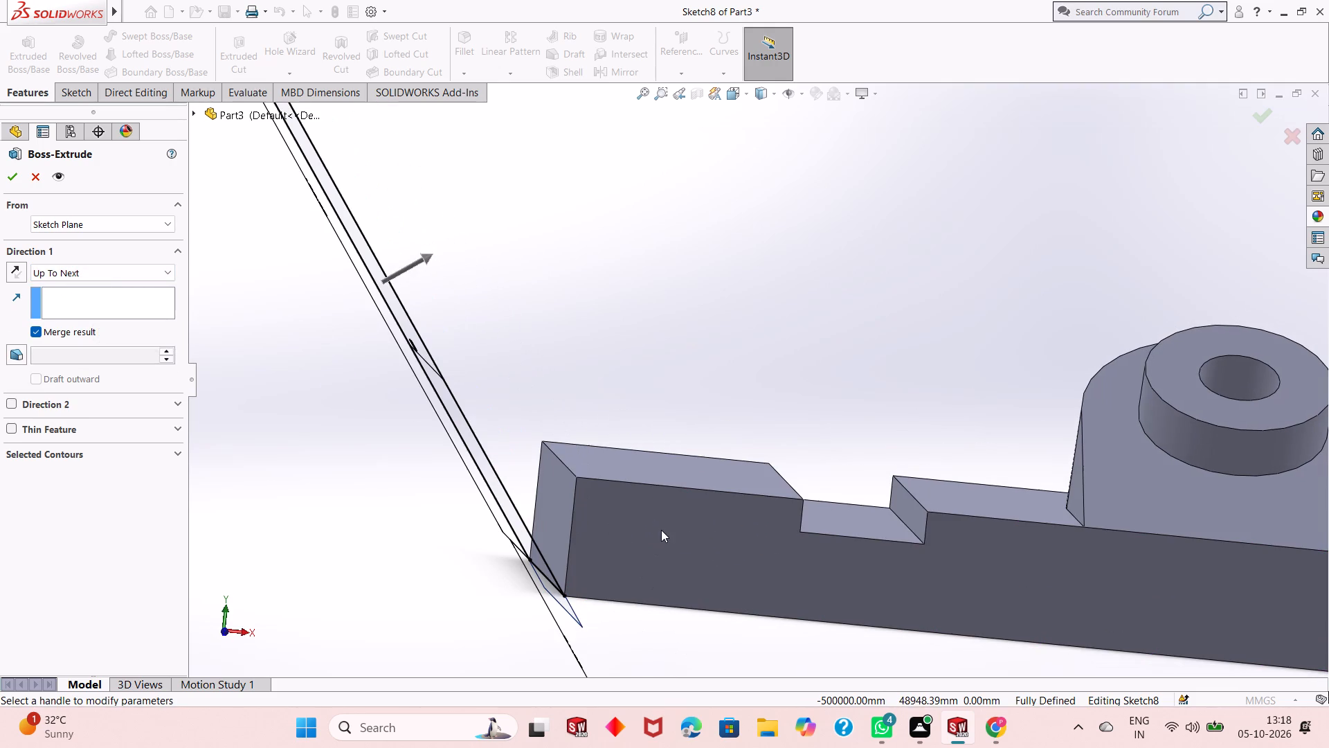
{"action": "left_click", "coordinate": [90, 271]}
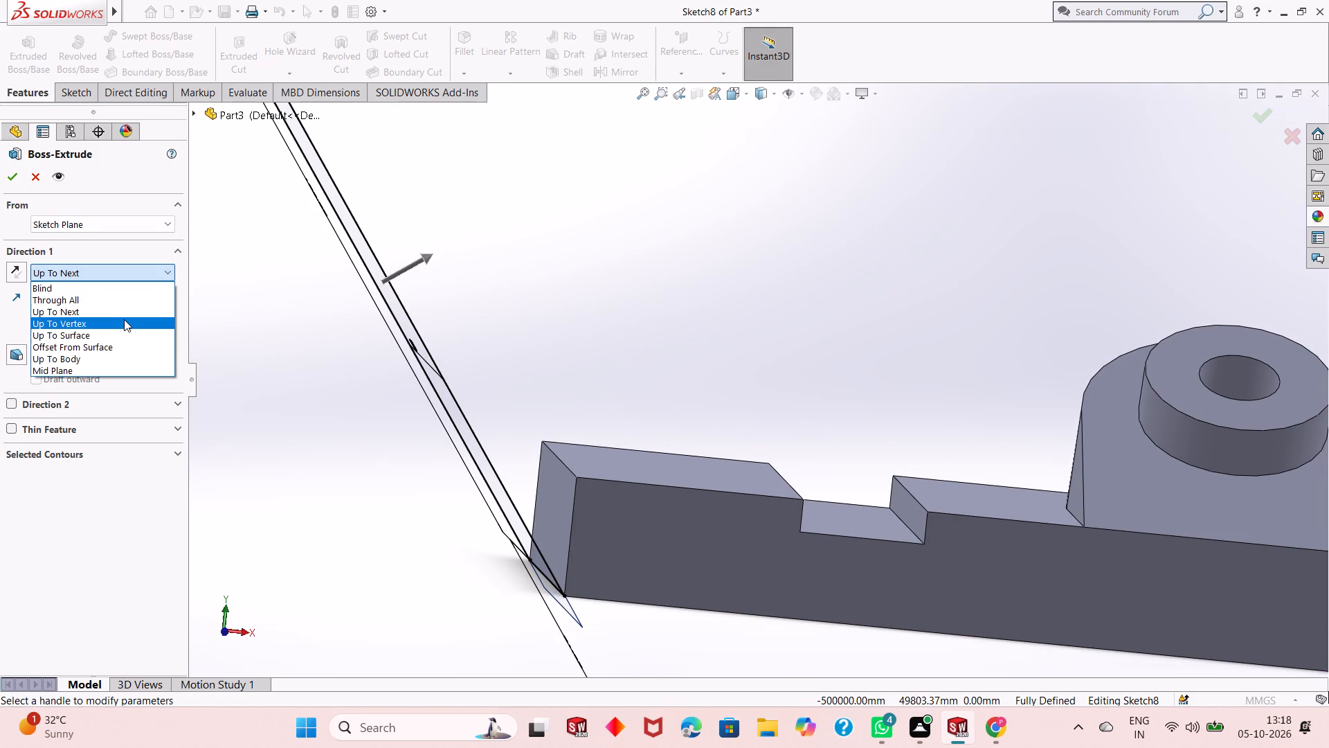
{"action": "left_click", "coordinate": [131, 314]}
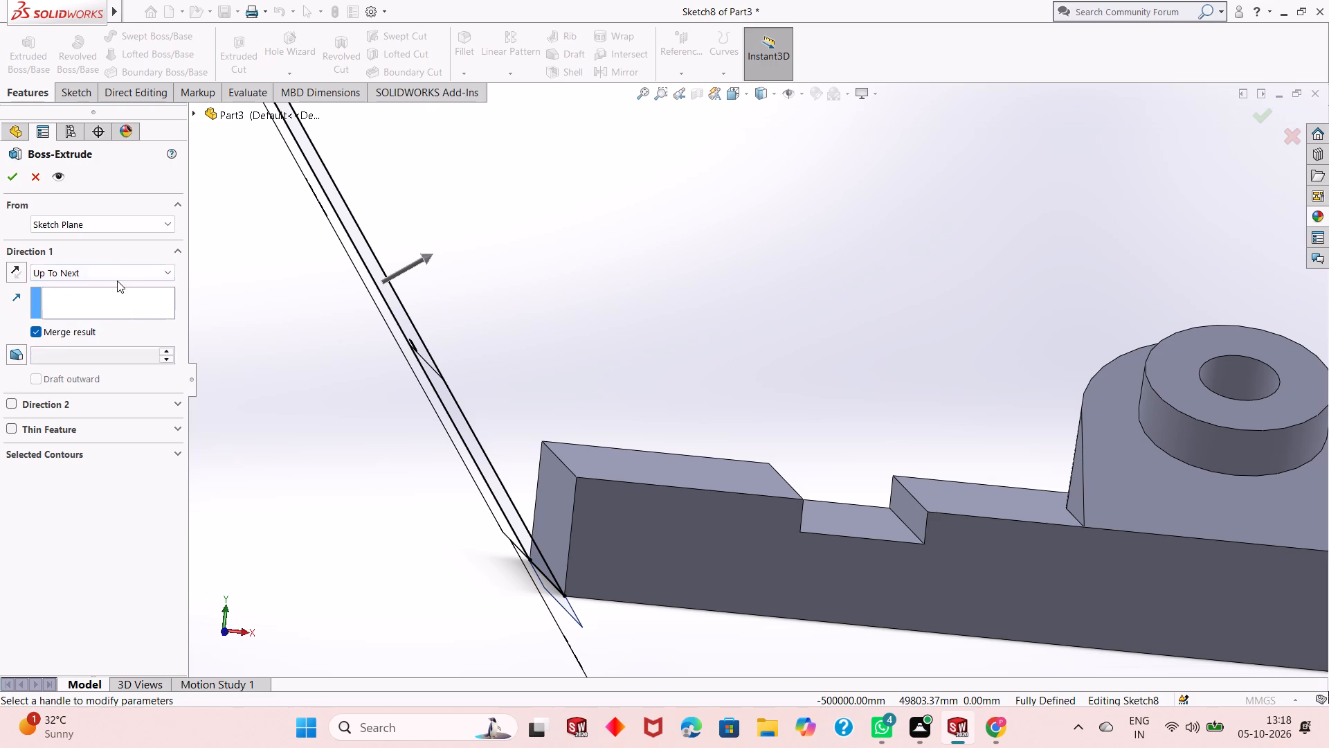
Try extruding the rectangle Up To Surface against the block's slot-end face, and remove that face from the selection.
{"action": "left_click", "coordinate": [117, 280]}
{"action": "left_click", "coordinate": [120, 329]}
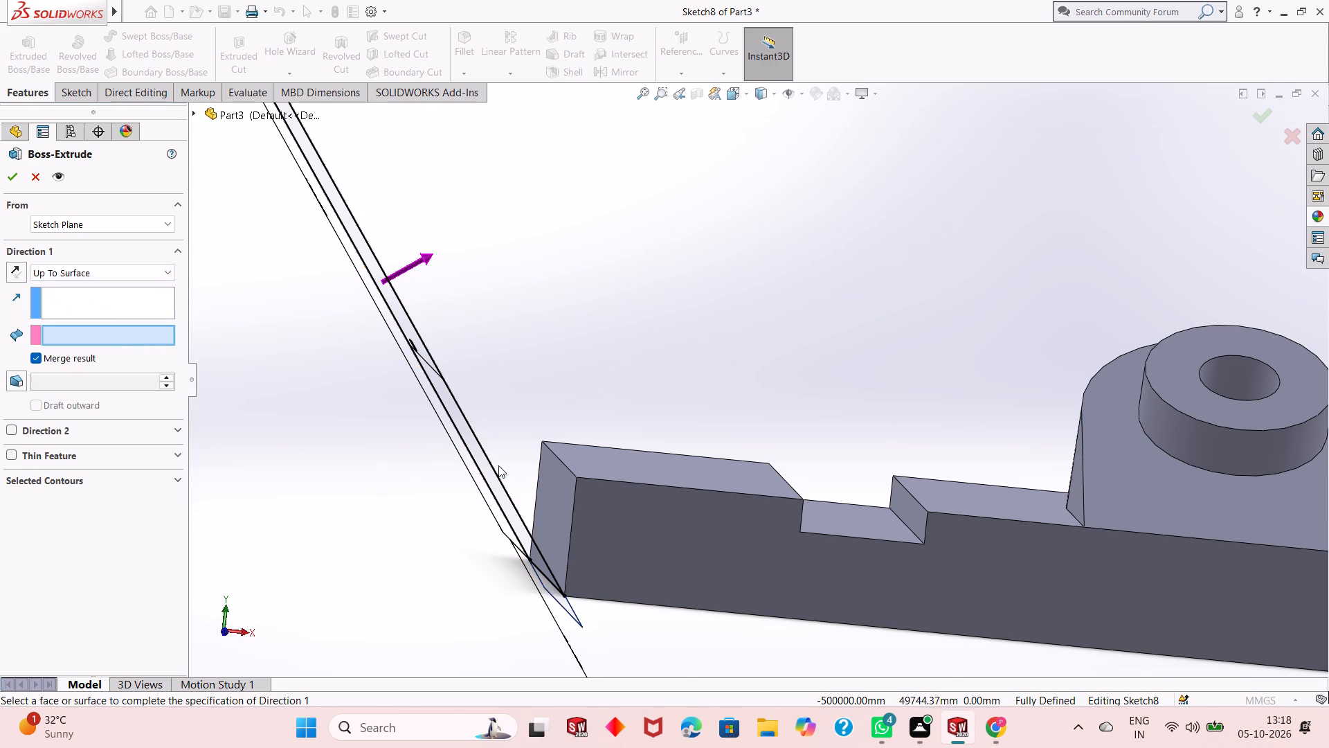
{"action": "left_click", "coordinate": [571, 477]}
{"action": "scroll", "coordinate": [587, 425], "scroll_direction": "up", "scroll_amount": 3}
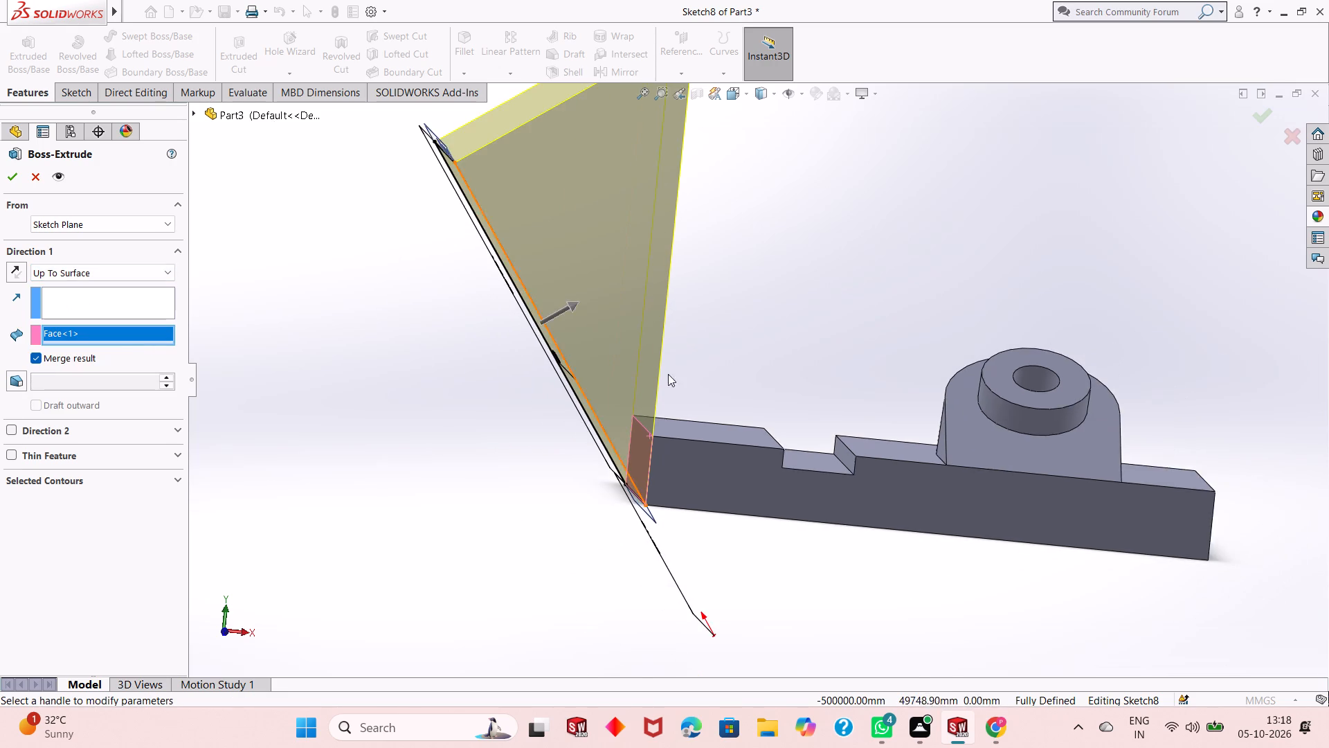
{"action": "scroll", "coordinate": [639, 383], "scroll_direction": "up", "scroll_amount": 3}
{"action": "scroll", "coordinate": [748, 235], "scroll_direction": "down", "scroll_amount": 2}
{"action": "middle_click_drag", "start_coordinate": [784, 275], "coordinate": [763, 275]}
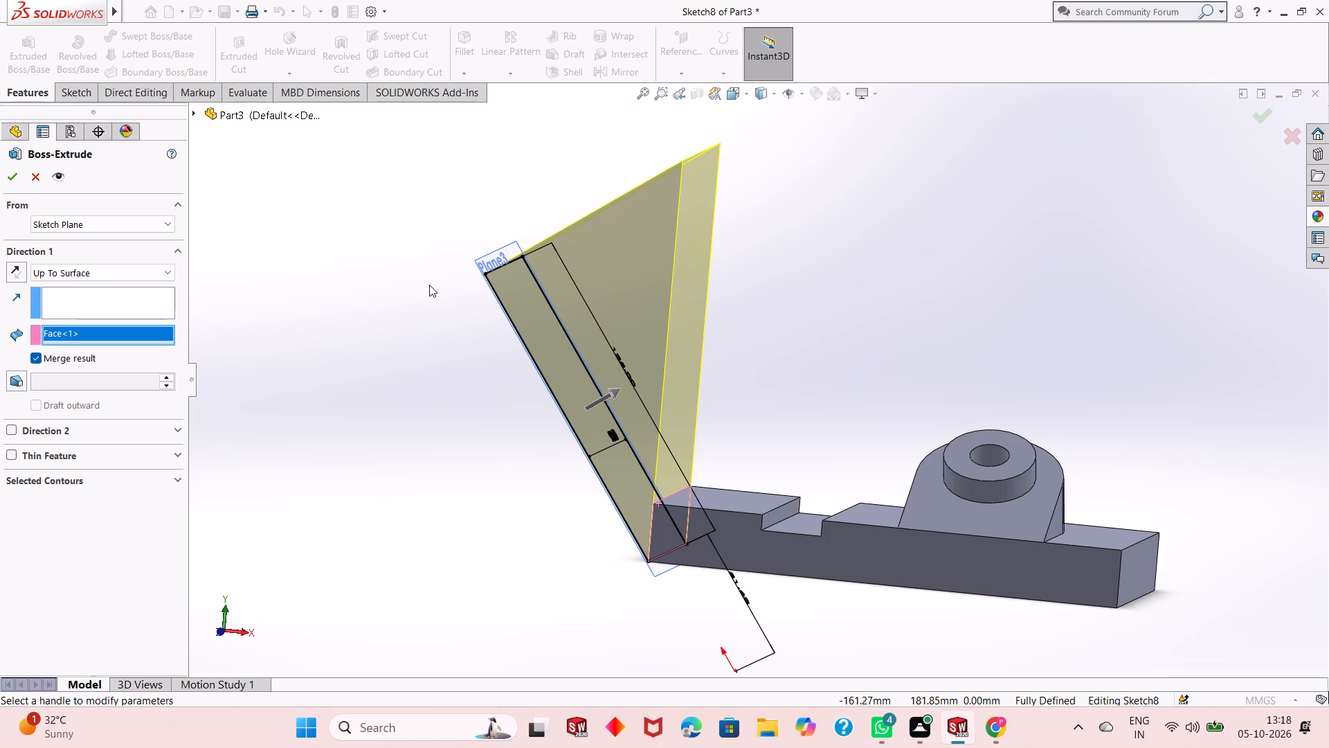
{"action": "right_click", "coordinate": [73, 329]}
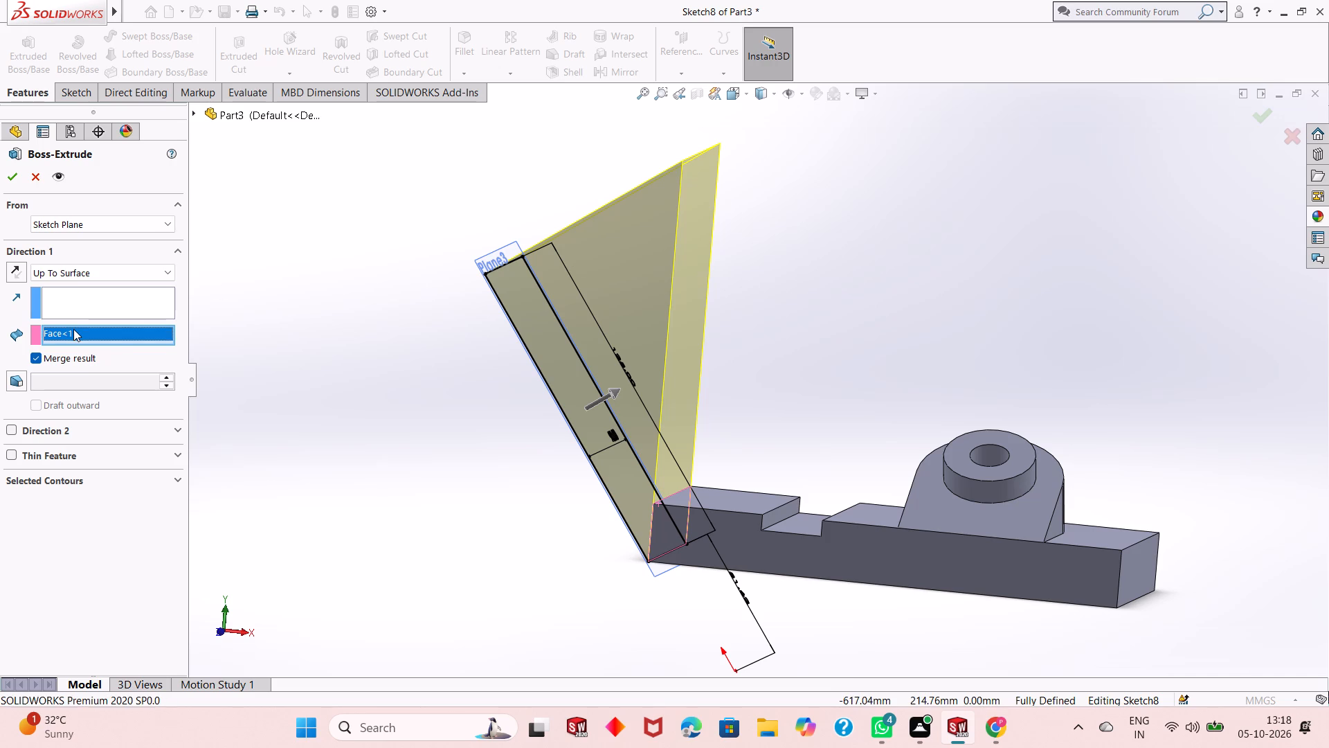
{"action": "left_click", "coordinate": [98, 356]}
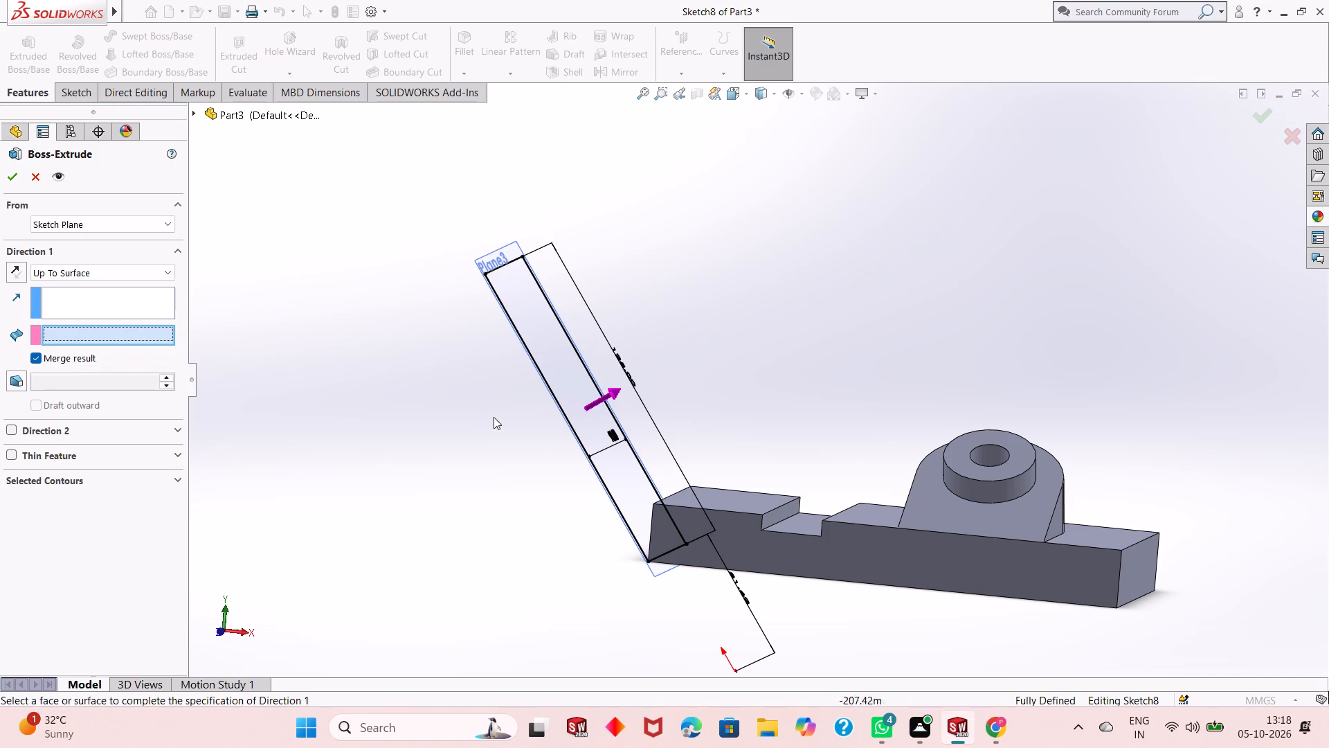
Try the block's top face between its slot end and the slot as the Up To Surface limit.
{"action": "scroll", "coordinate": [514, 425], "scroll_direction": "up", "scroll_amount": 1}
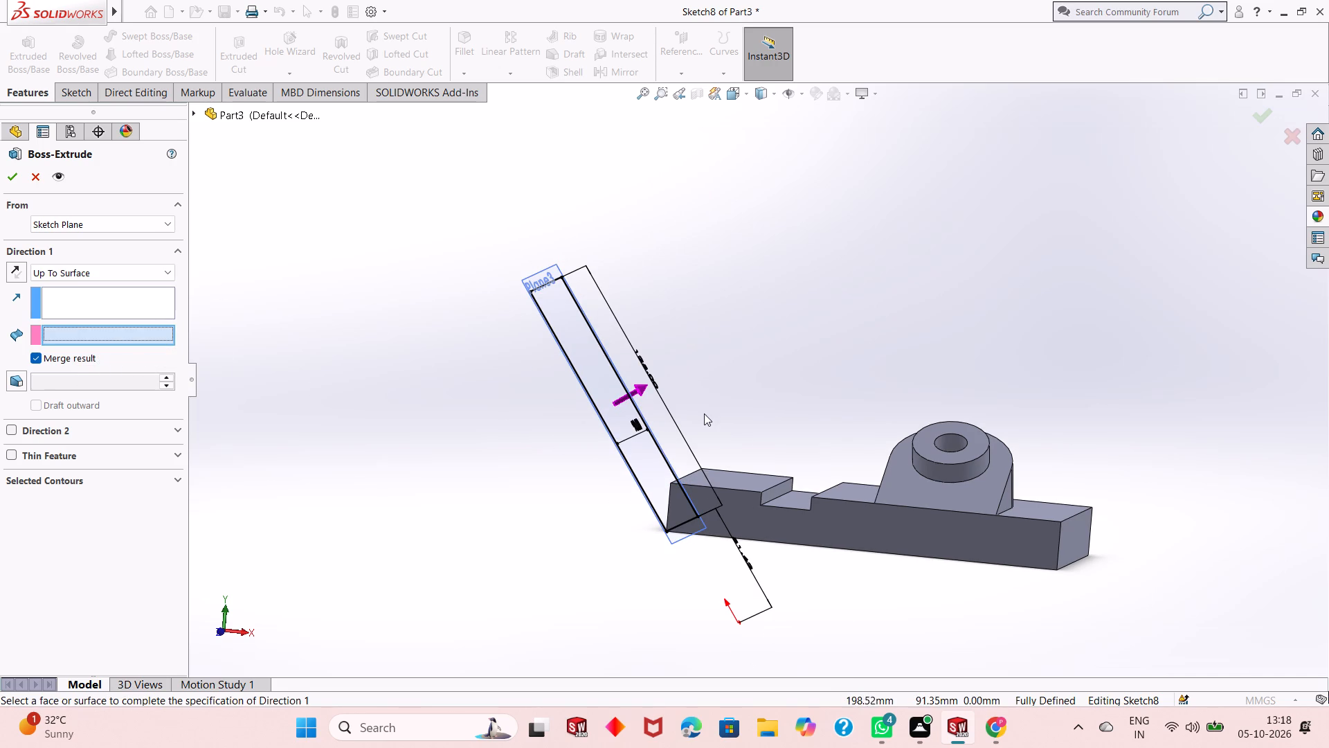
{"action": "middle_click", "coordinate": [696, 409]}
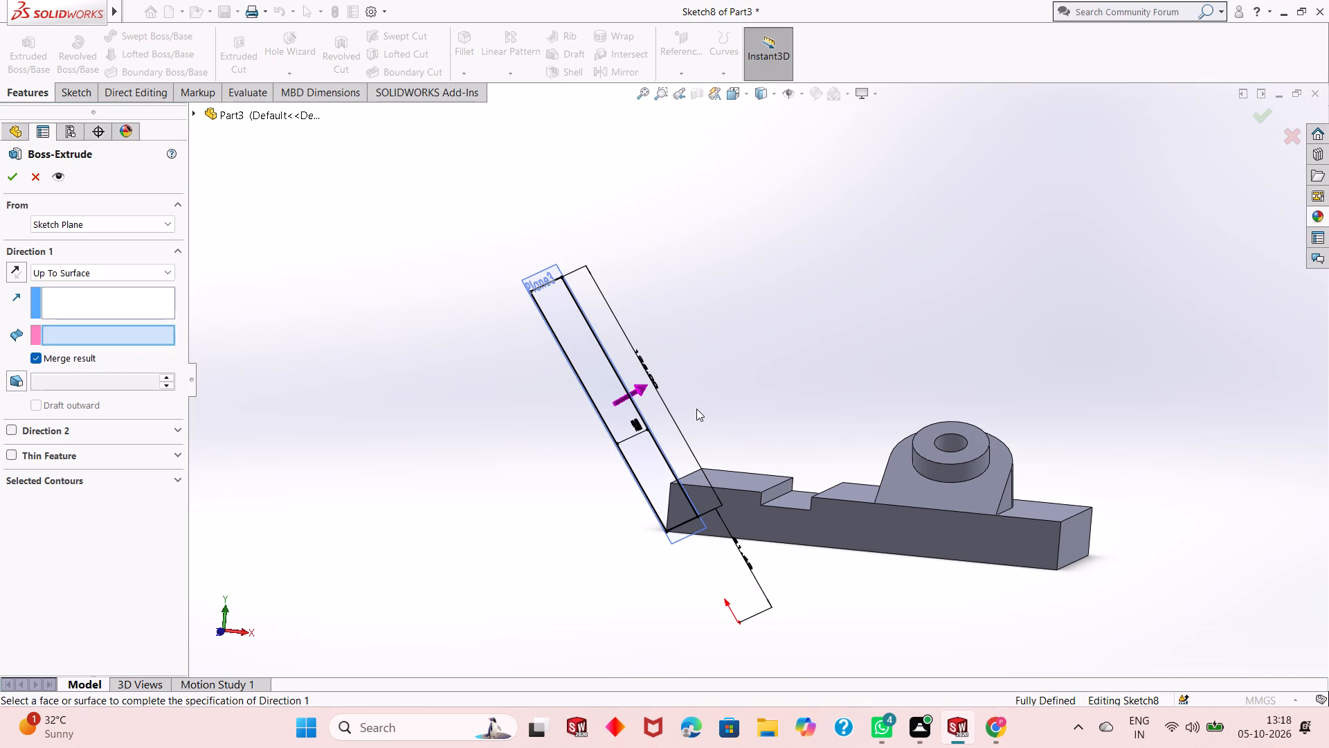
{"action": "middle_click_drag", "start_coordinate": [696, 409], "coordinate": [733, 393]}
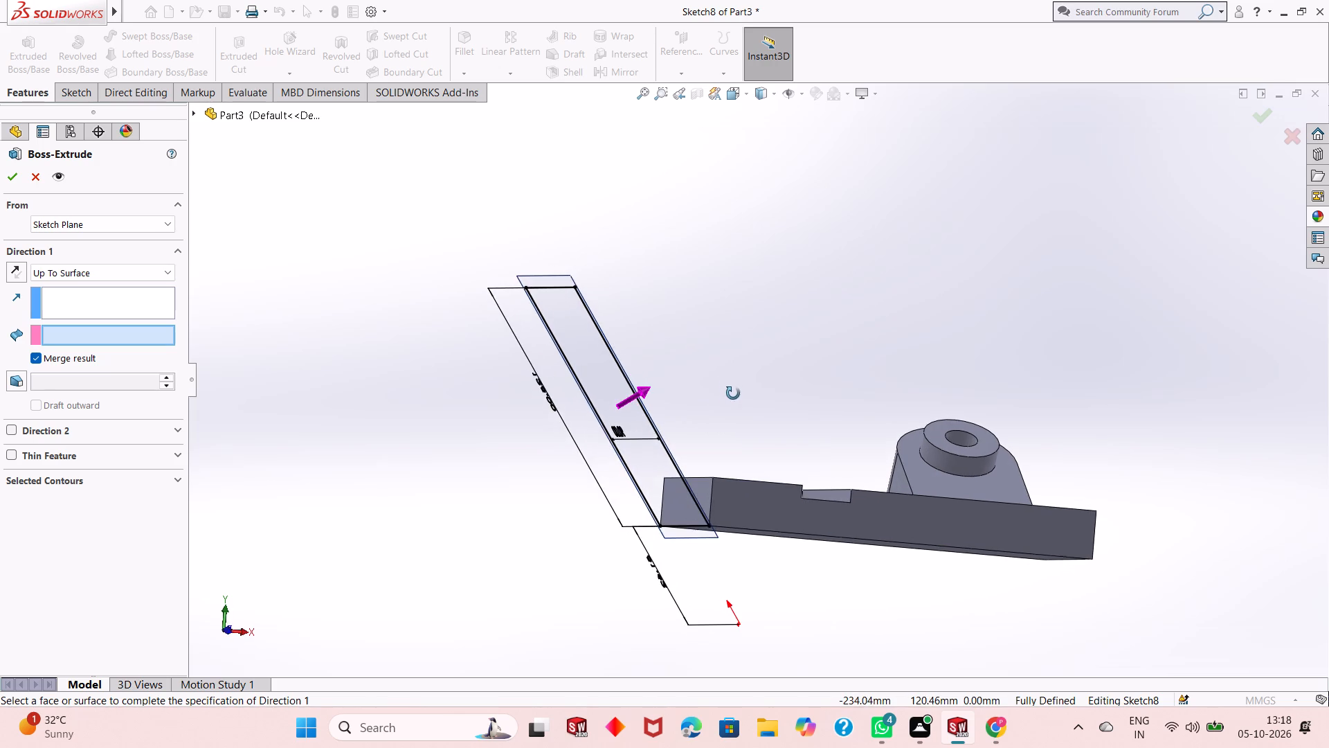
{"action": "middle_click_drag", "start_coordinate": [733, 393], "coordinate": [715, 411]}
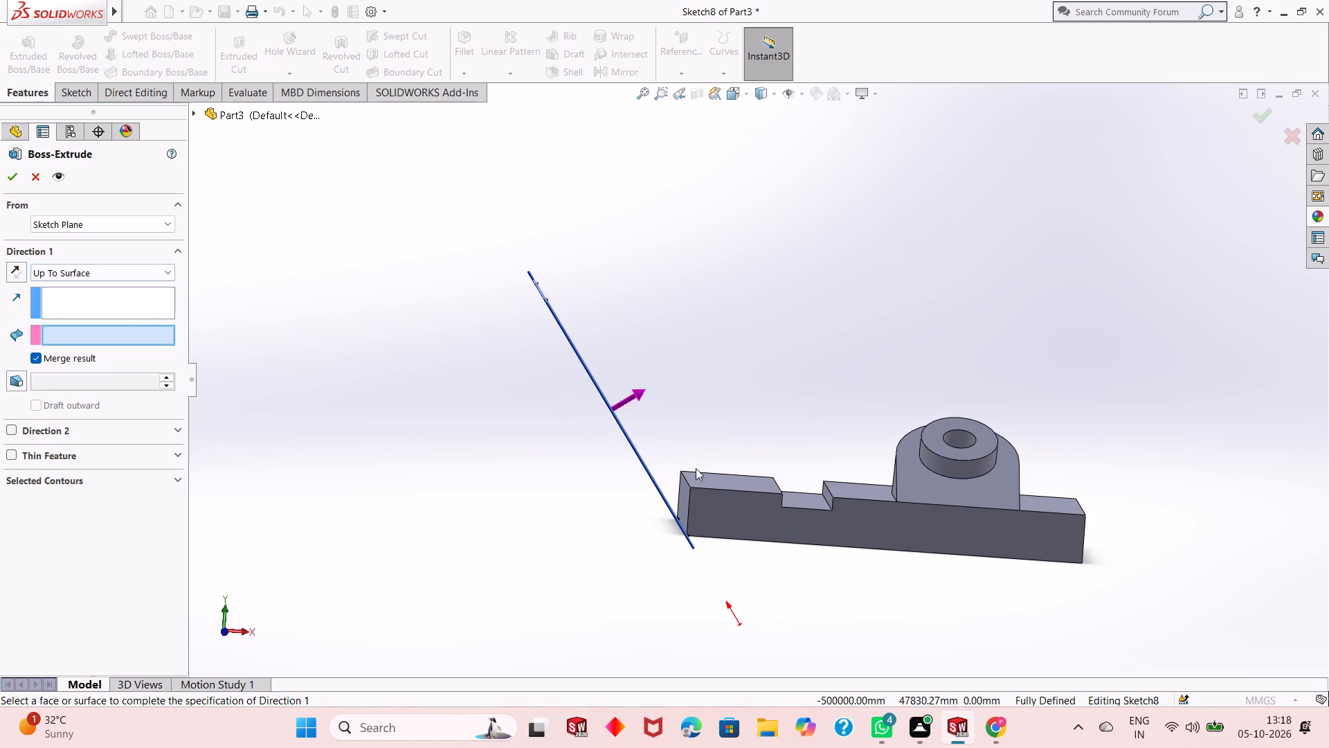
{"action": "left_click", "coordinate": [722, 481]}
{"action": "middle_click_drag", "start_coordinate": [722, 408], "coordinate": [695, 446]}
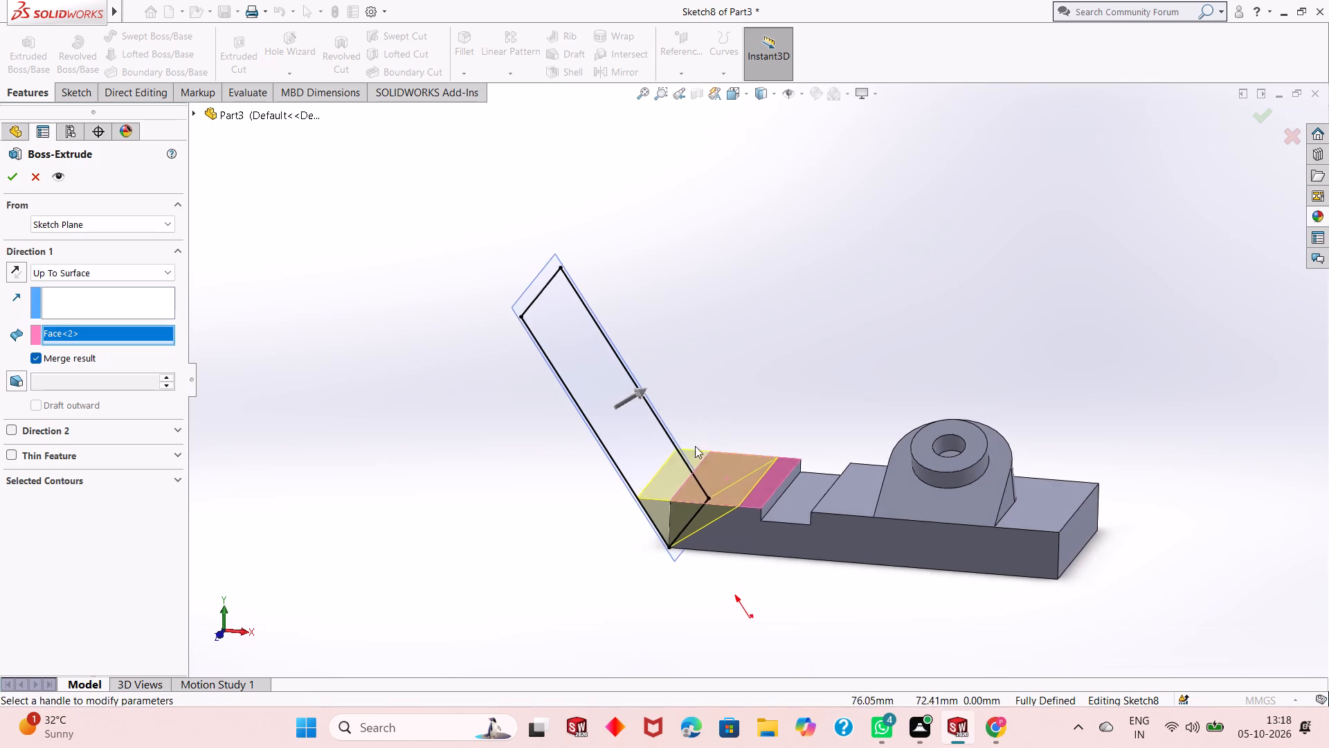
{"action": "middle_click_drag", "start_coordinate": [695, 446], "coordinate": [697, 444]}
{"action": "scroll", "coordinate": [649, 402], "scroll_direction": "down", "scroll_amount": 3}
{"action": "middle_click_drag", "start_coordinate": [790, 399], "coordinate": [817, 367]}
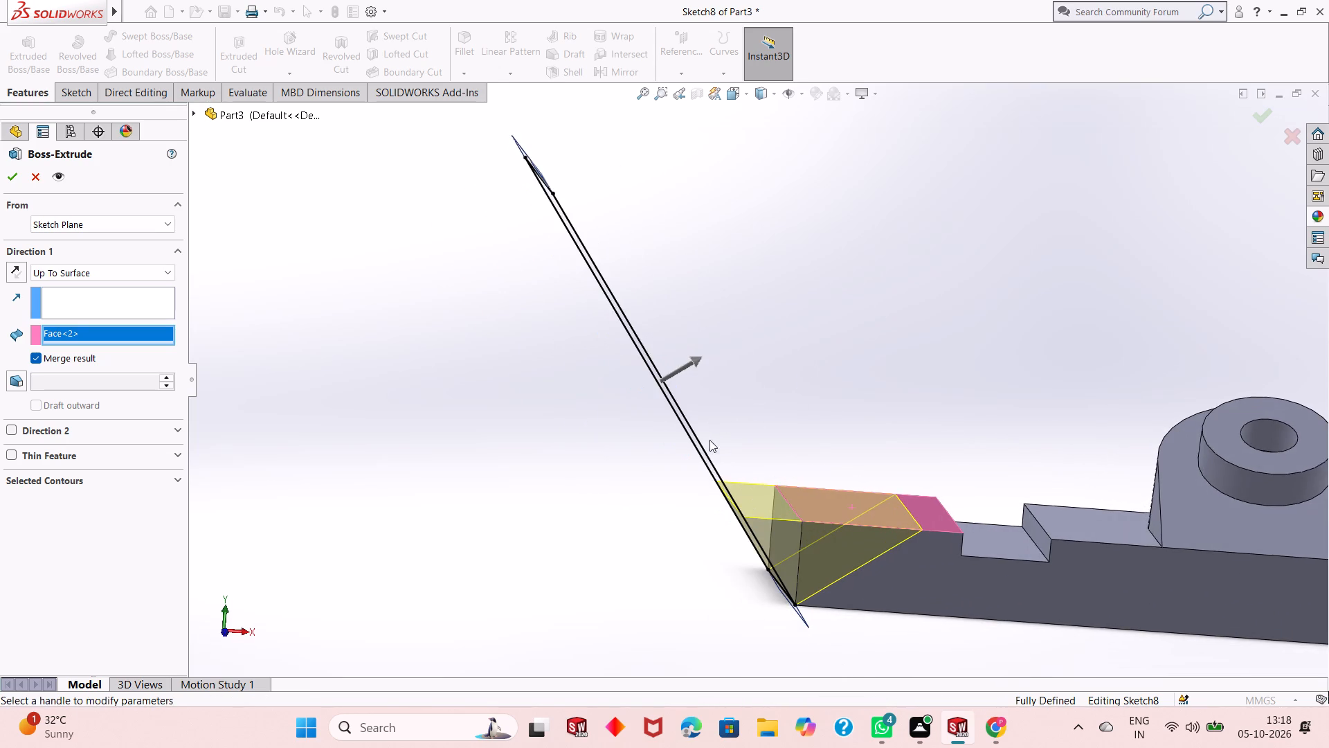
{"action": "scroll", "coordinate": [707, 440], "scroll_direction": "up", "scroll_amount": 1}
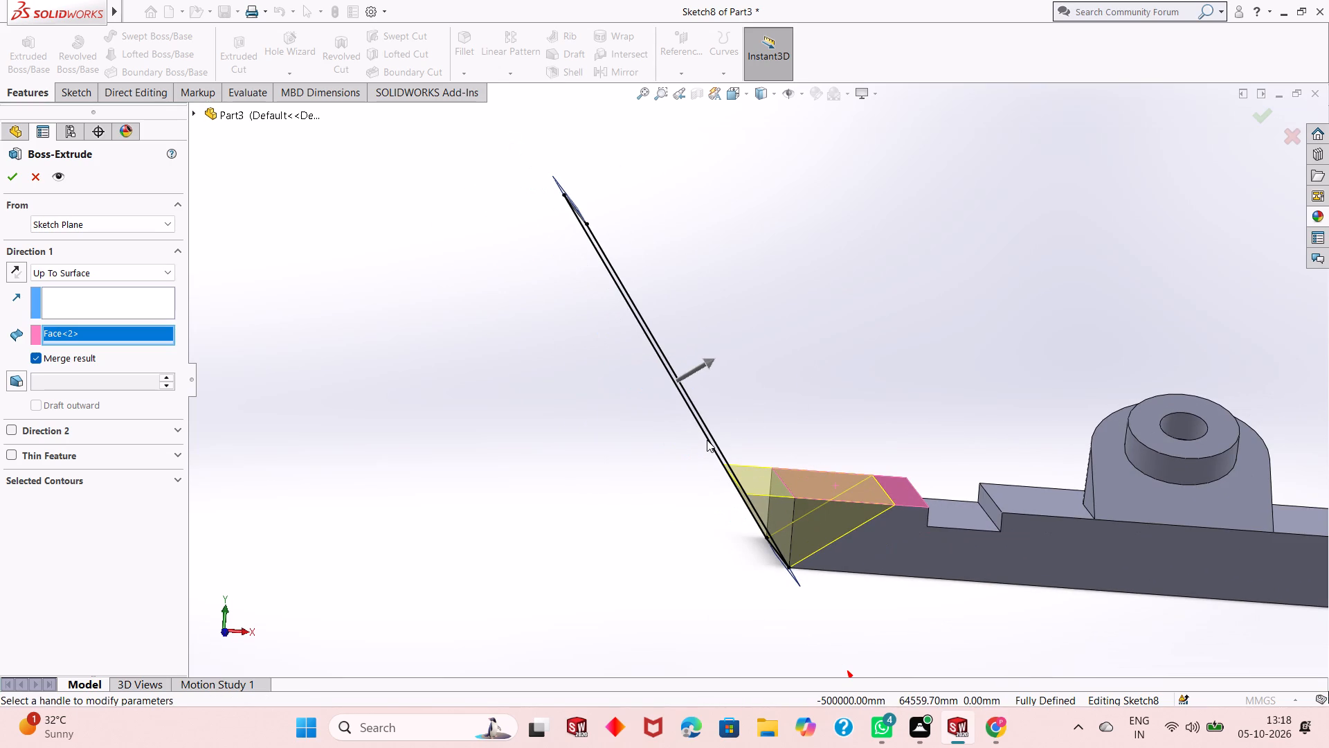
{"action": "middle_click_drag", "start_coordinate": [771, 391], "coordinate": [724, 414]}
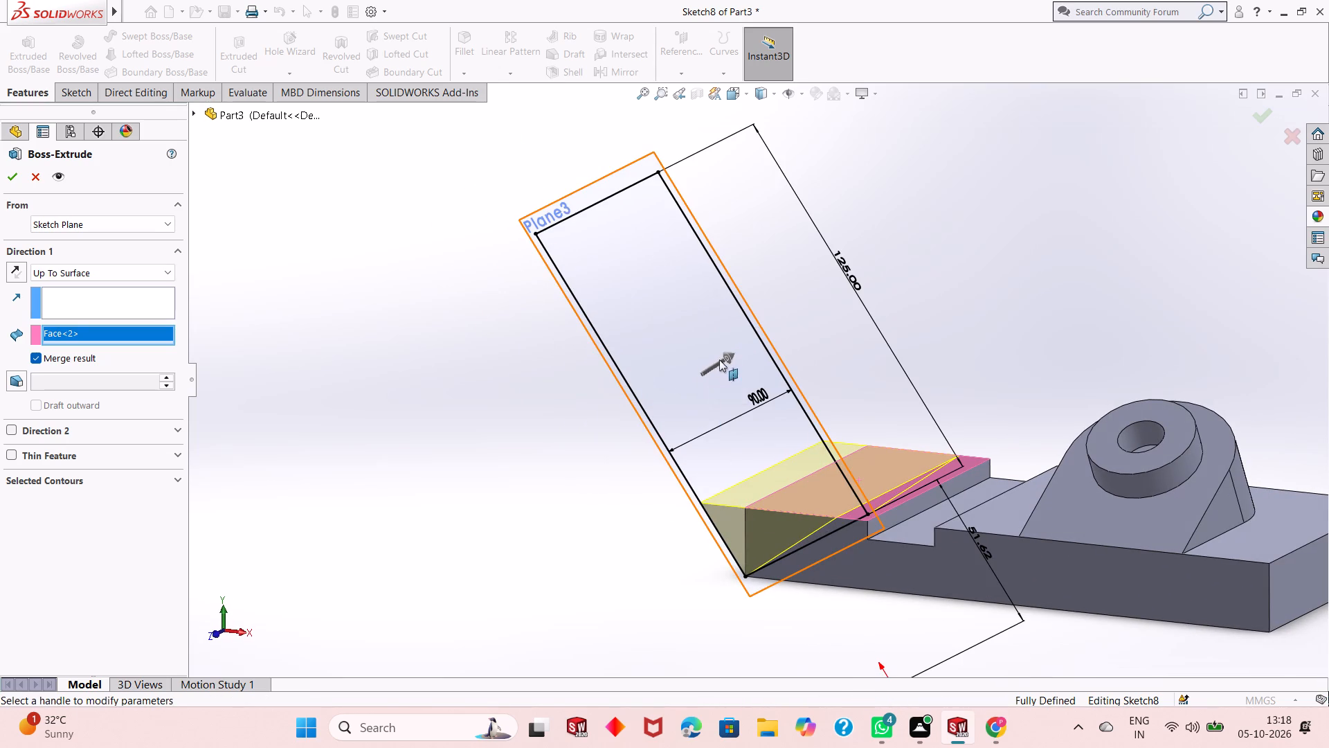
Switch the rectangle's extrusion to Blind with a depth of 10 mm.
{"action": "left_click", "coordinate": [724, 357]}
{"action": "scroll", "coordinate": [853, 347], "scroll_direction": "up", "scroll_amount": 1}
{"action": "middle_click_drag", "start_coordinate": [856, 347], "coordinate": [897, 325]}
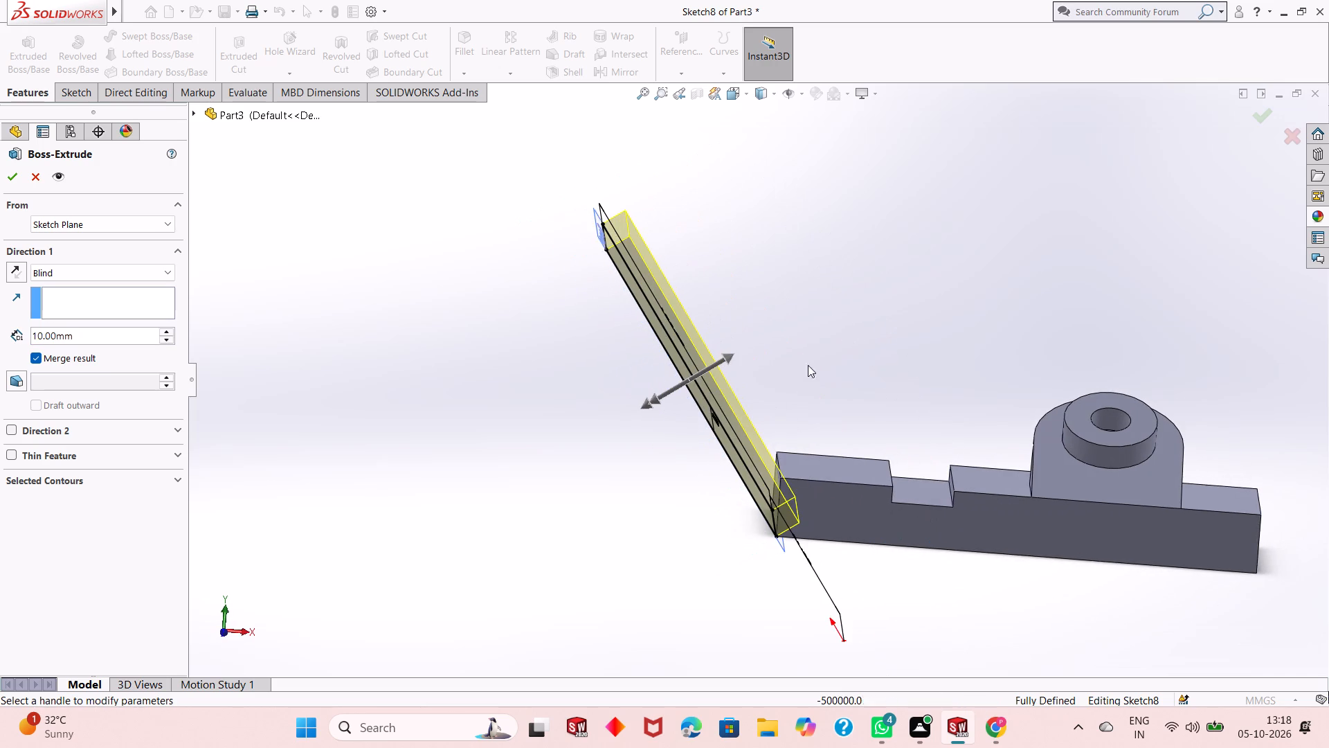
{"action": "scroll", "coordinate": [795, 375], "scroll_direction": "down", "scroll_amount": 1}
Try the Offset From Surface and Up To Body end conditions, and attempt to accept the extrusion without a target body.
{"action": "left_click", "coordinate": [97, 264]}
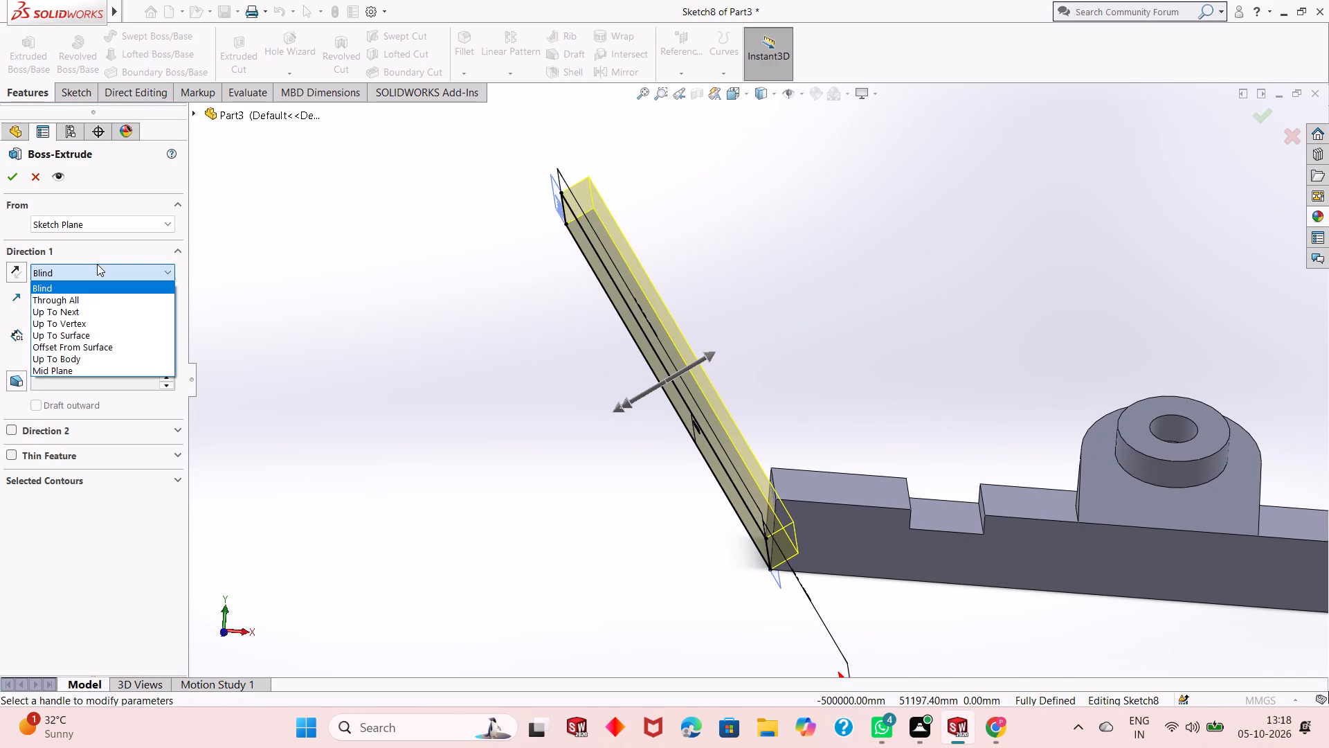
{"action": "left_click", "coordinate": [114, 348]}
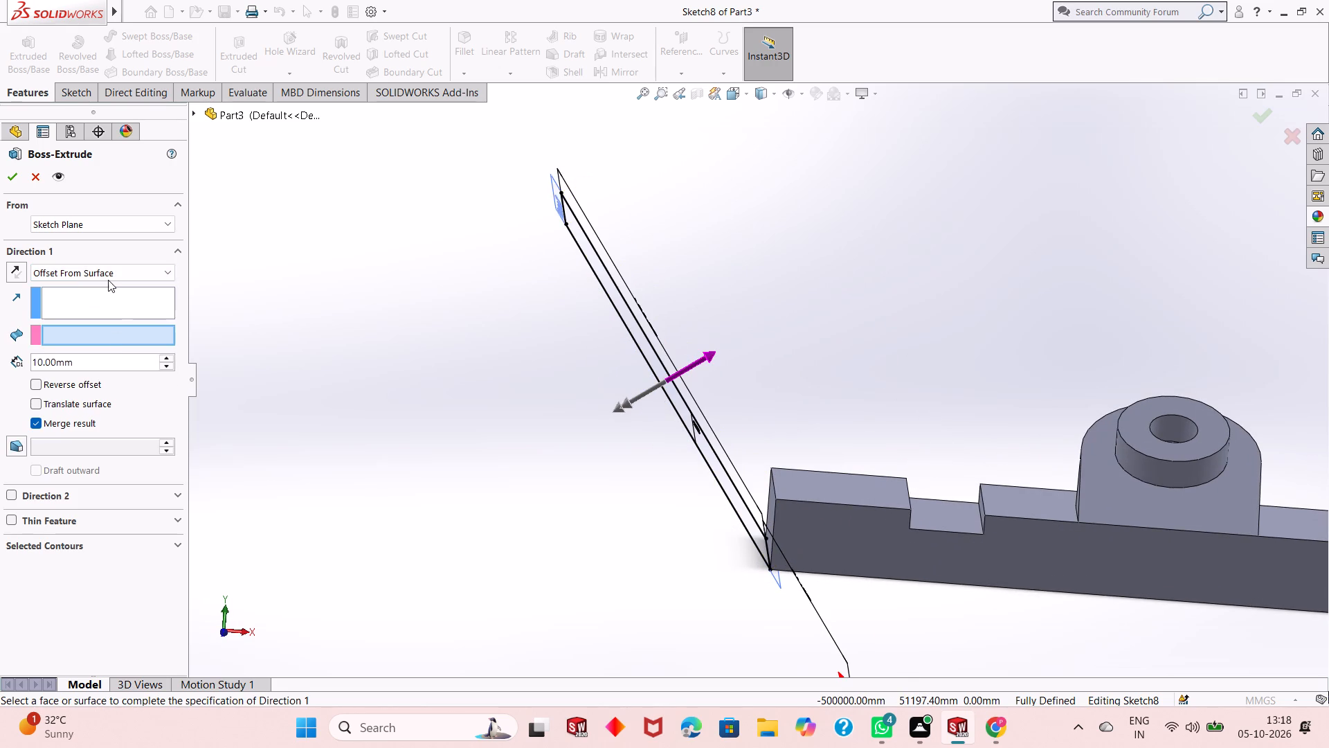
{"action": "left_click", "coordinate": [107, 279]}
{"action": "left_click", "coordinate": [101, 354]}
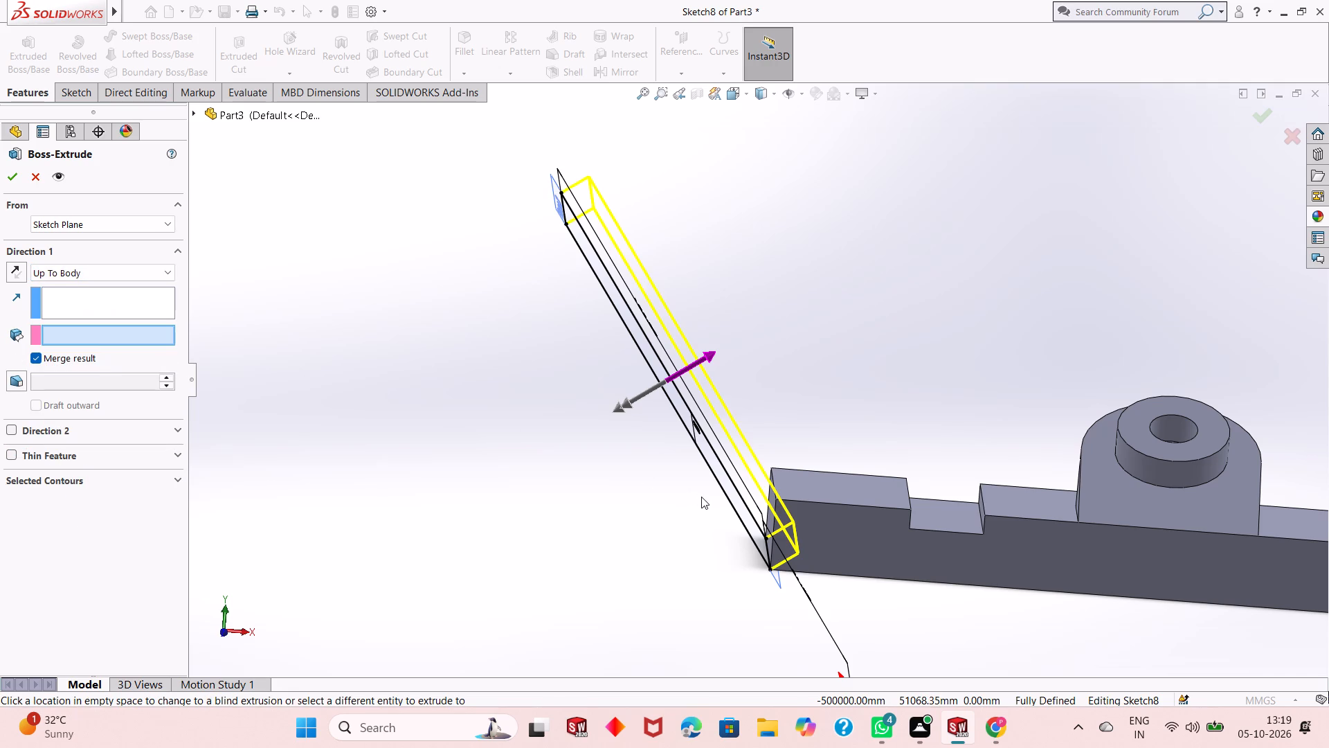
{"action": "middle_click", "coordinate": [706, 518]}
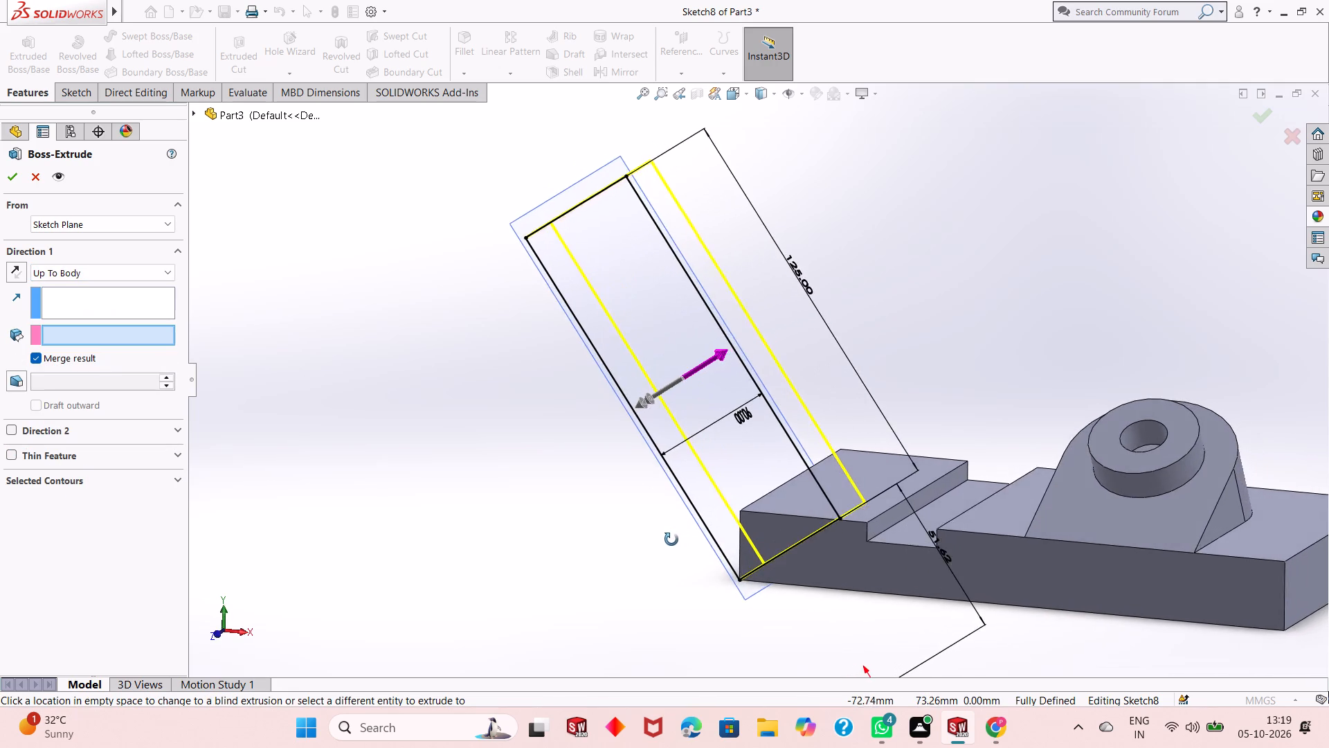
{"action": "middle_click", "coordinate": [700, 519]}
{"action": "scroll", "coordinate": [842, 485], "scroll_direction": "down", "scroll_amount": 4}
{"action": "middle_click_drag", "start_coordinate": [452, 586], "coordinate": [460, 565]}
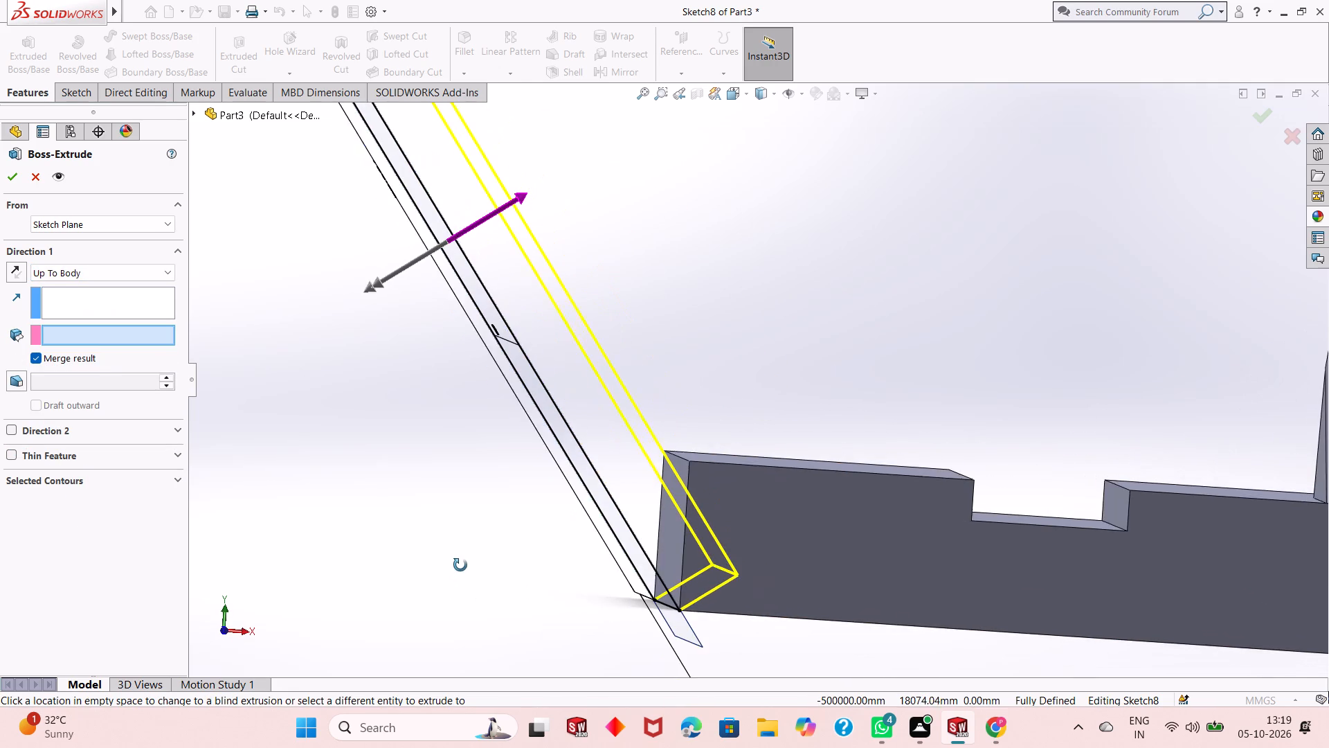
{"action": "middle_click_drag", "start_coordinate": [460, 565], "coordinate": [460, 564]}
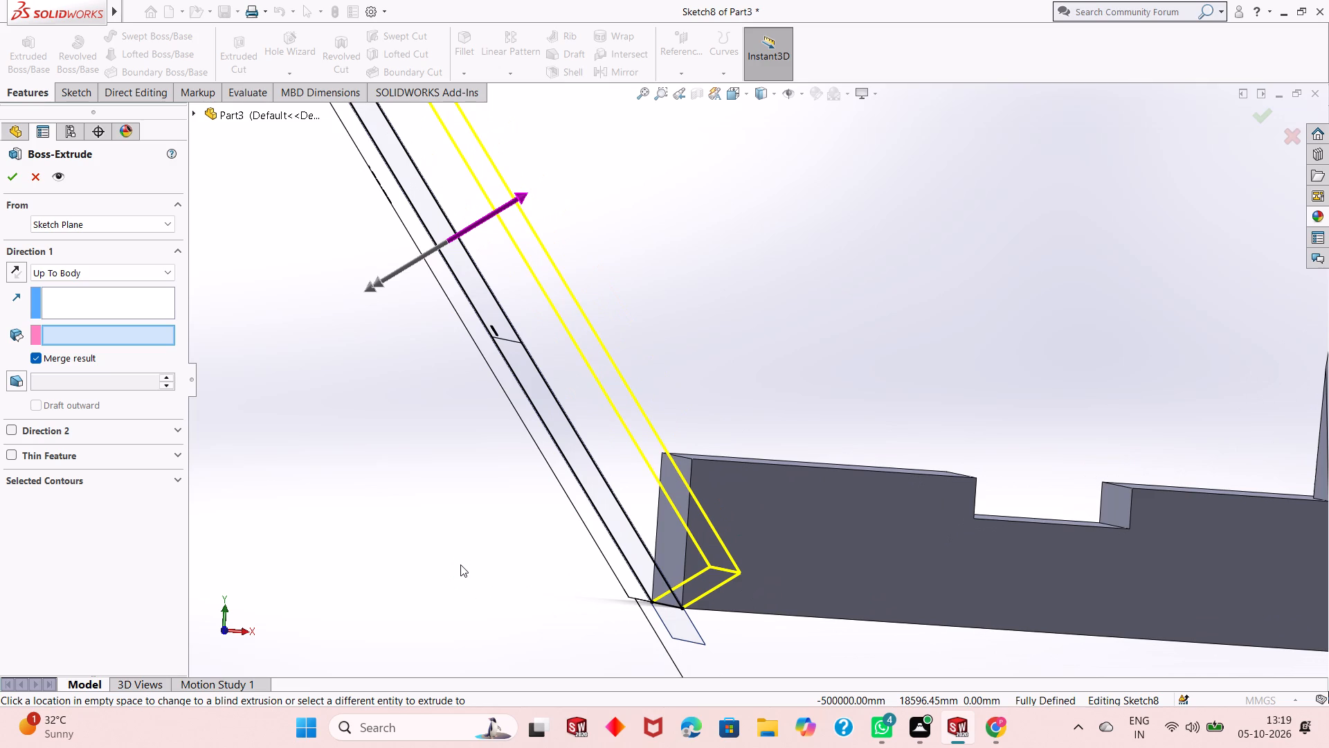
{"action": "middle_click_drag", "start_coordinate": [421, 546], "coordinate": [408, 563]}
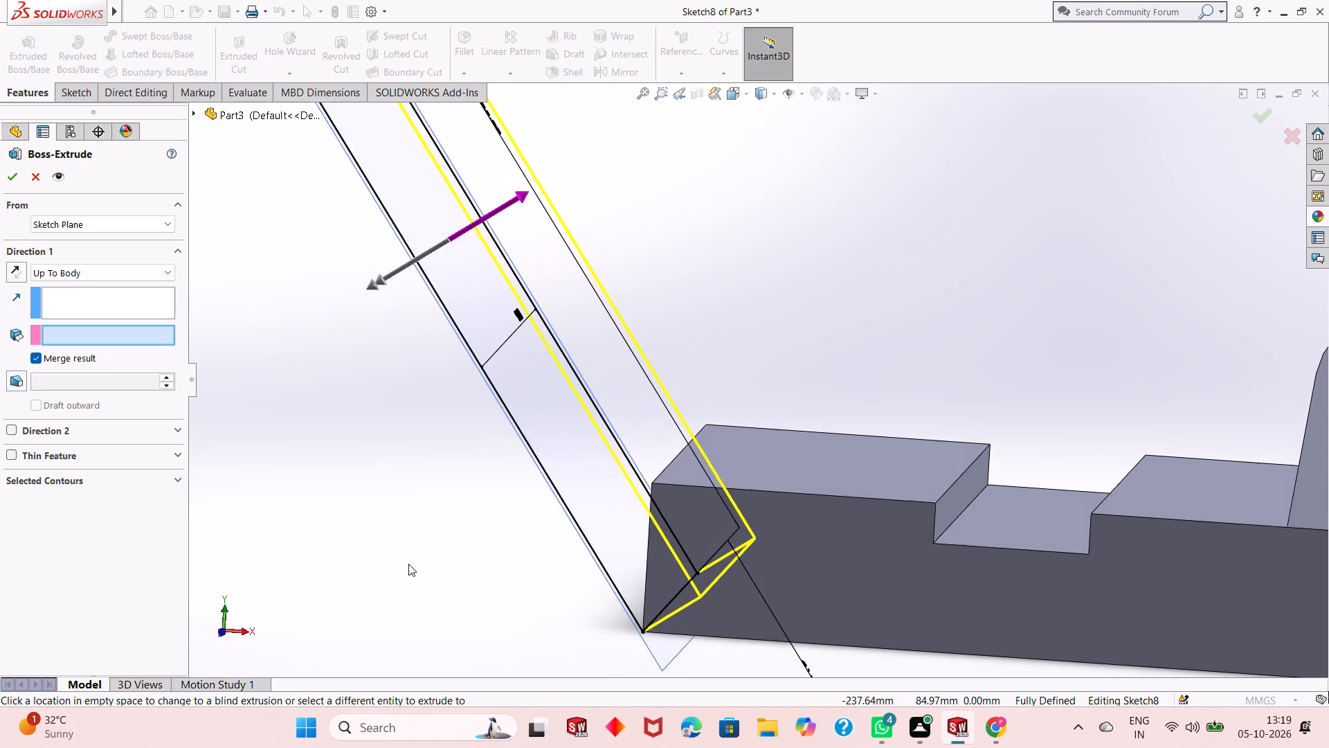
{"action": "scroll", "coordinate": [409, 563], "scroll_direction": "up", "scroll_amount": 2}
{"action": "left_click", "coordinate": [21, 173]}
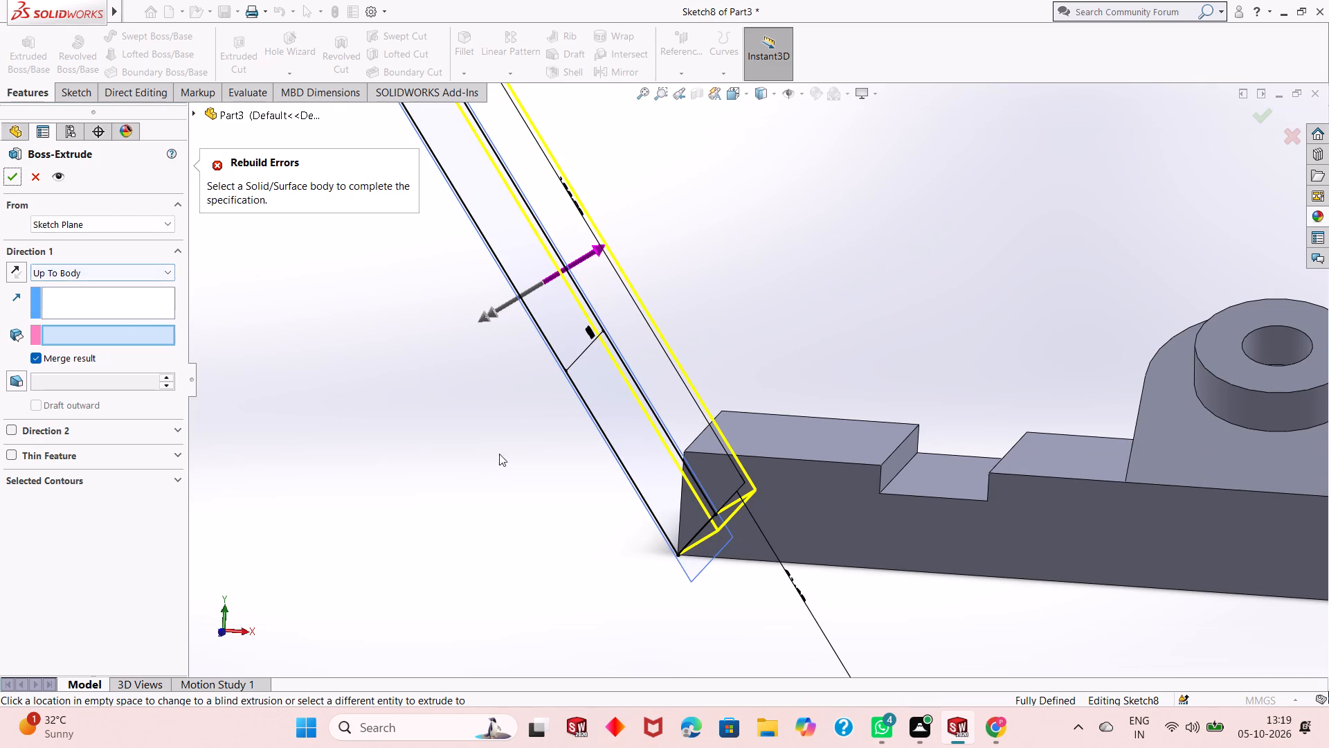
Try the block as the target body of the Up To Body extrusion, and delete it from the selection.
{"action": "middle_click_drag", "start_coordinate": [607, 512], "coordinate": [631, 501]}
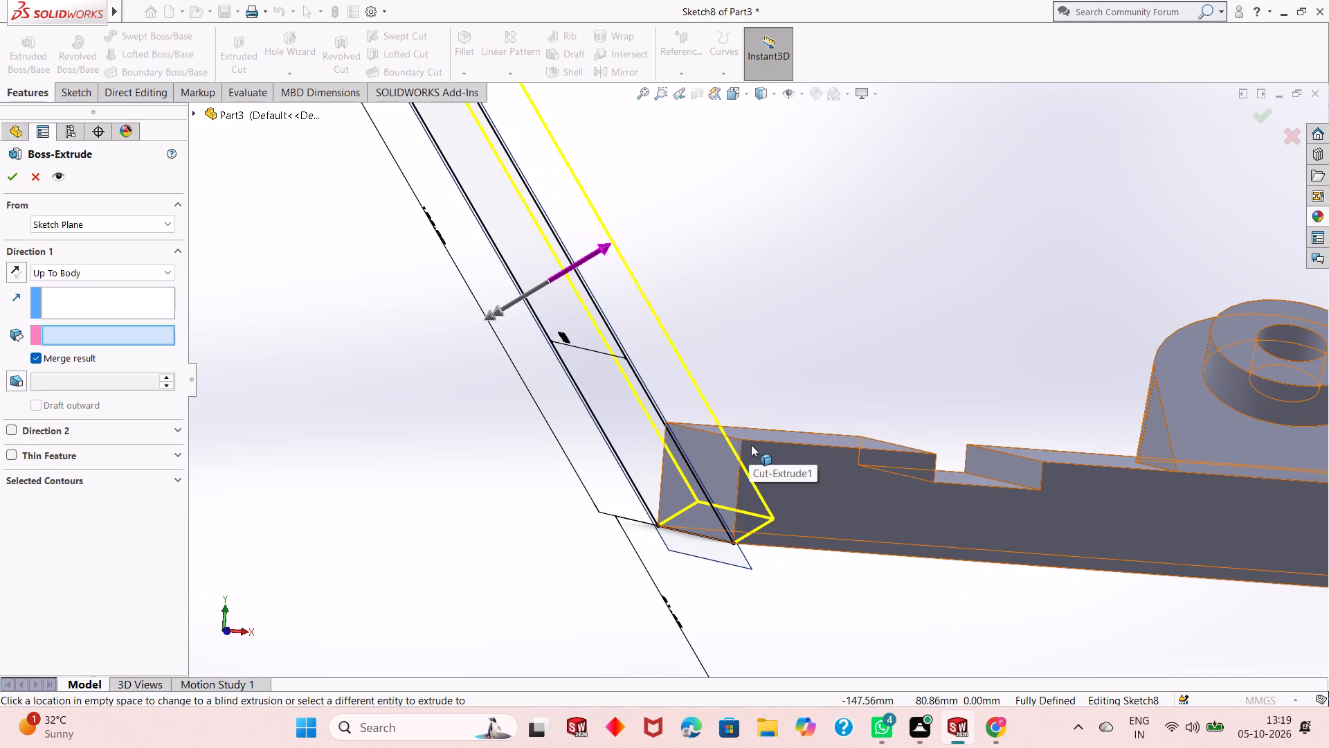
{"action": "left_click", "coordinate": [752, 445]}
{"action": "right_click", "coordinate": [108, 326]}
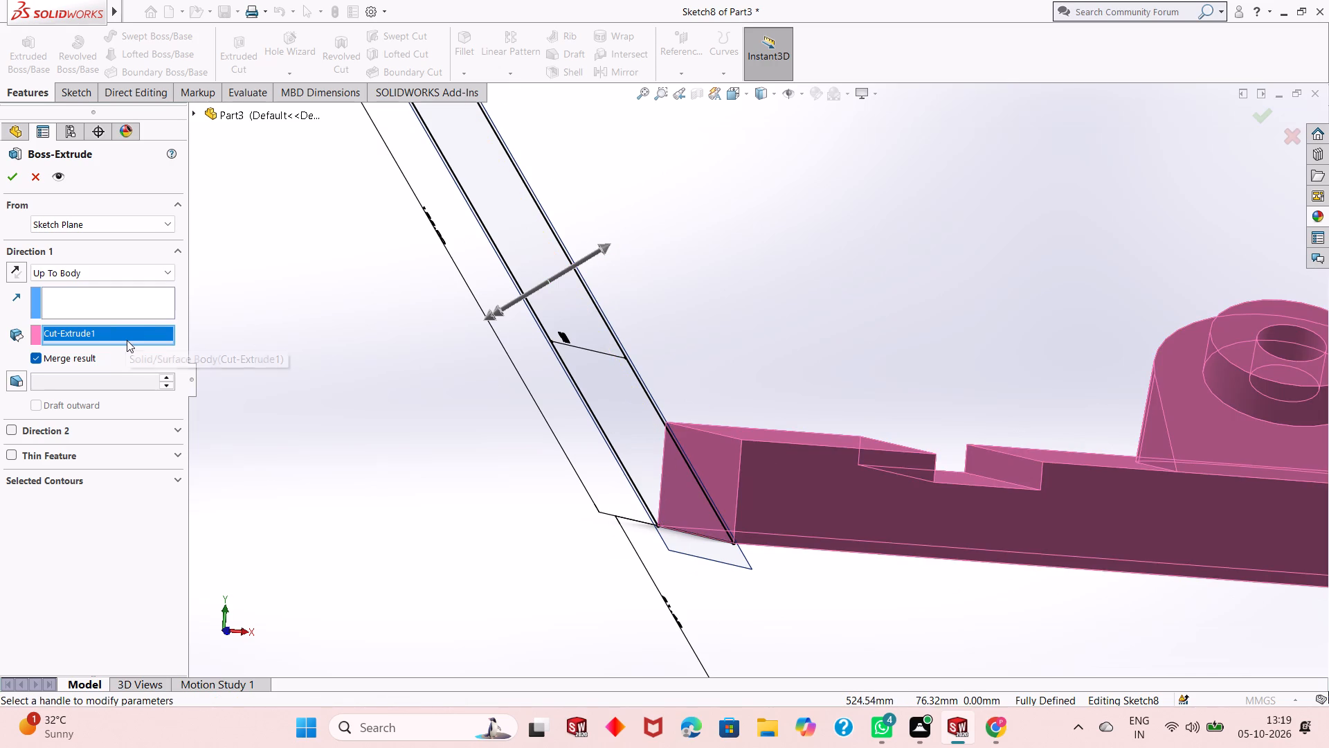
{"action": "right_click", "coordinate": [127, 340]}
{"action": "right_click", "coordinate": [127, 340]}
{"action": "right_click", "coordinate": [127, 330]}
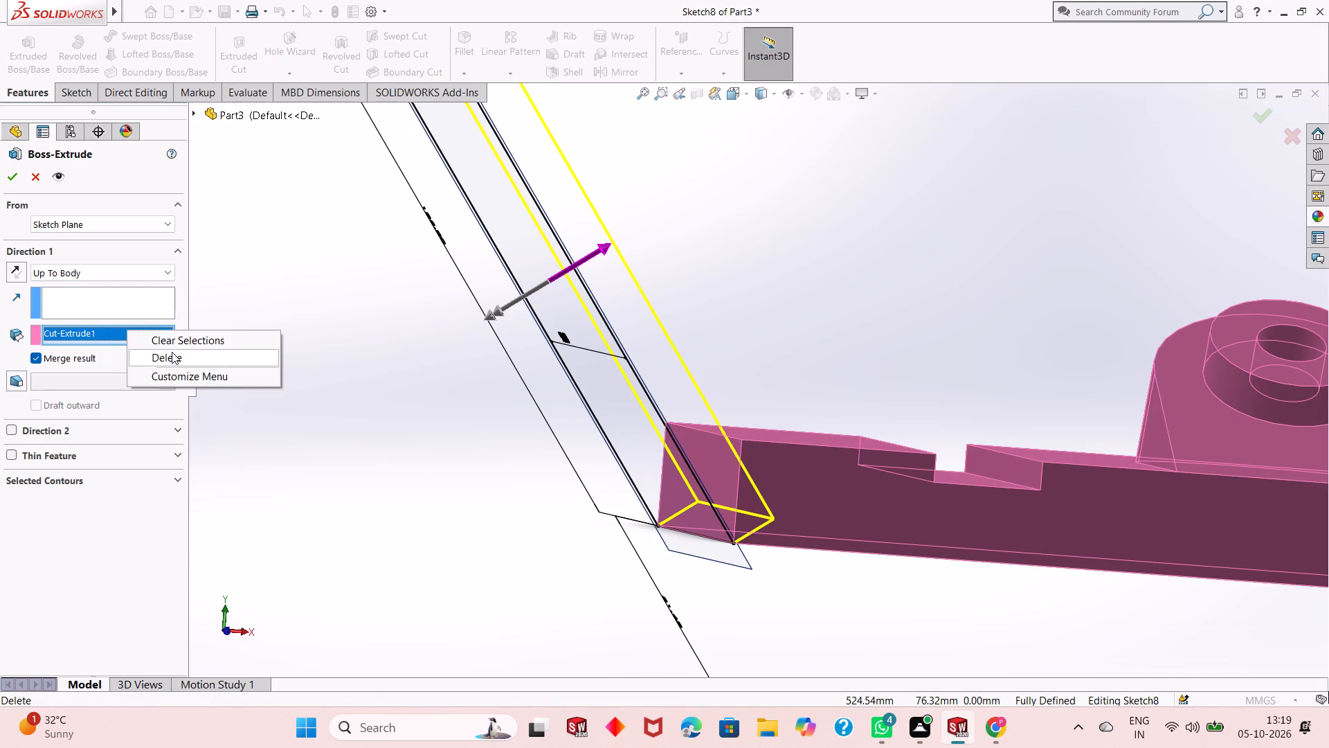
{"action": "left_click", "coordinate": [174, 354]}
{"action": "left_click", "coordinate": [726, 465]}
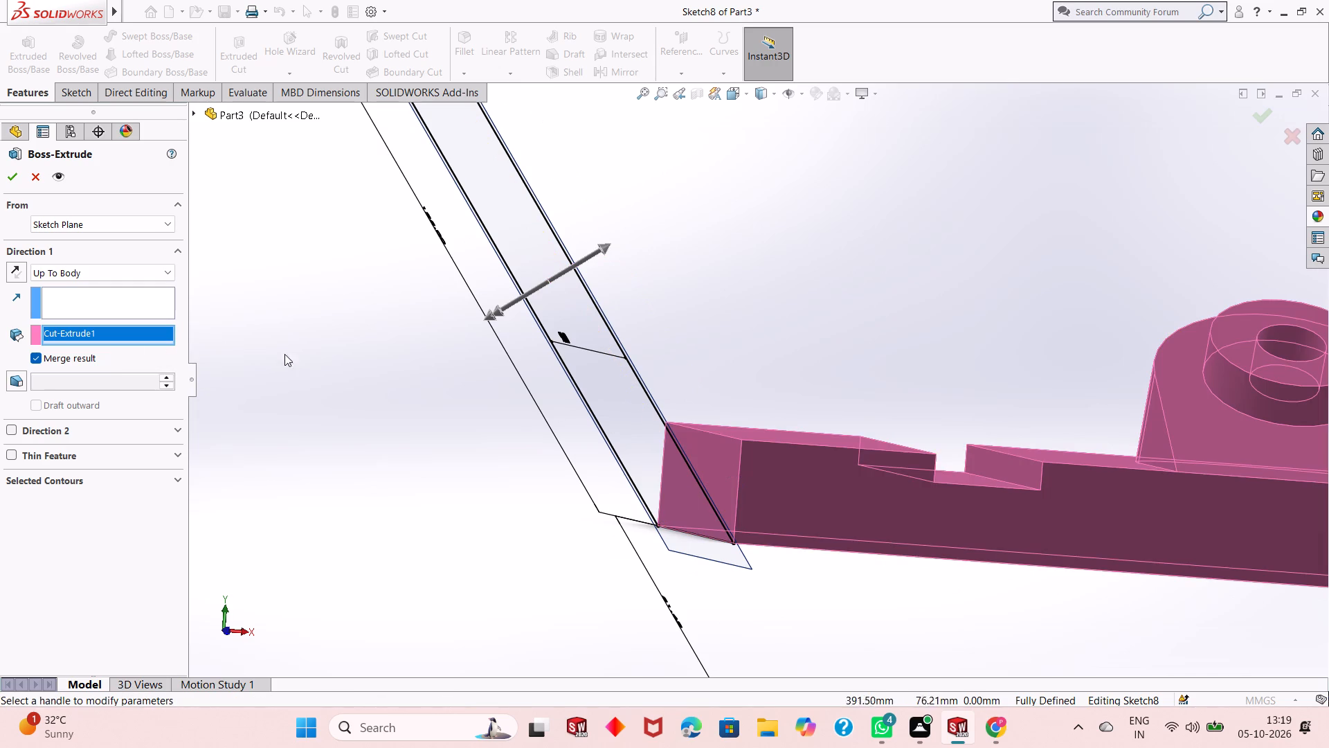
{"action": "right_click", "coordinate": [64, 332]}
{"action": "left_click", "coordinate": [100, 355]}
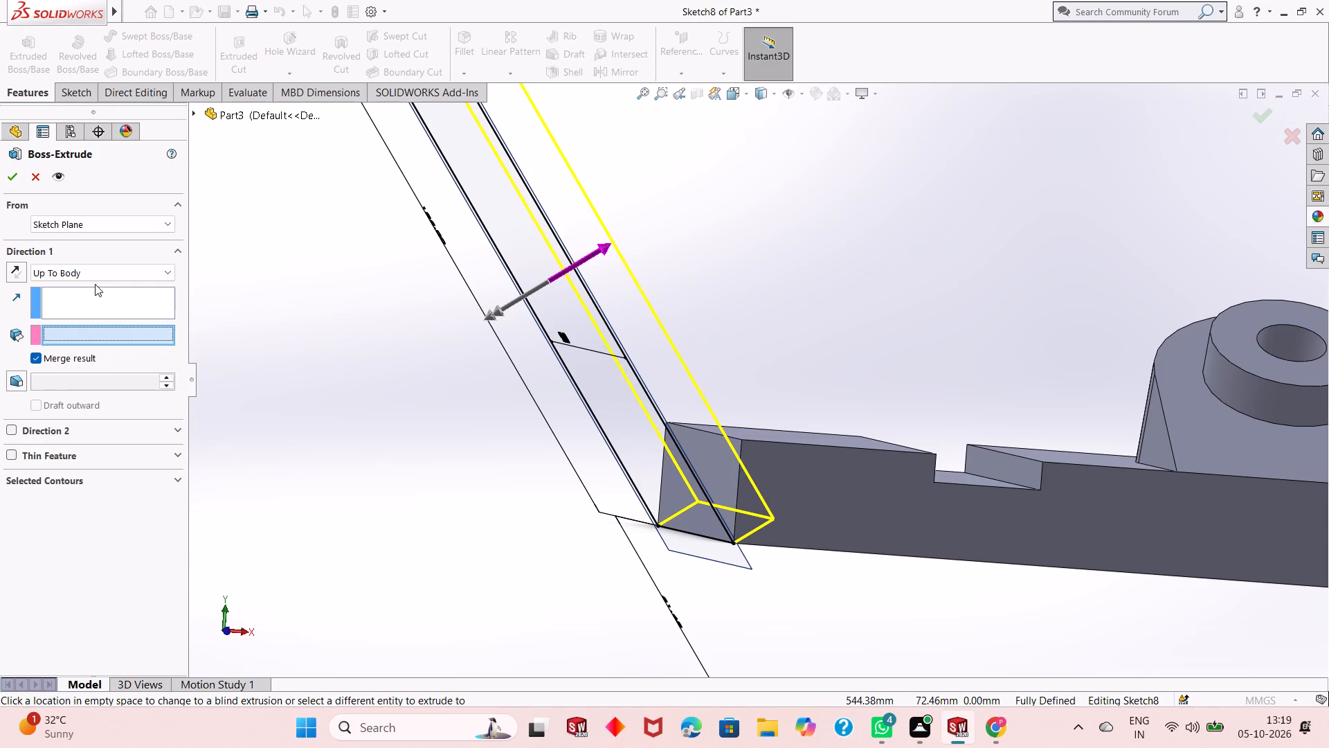
Extrude the inclined rectangle with the Up To Vertex end condition, using the block's upper side edge at its slot end as the limit.
{"action": "left_click", "coordinate": [102, 274]}
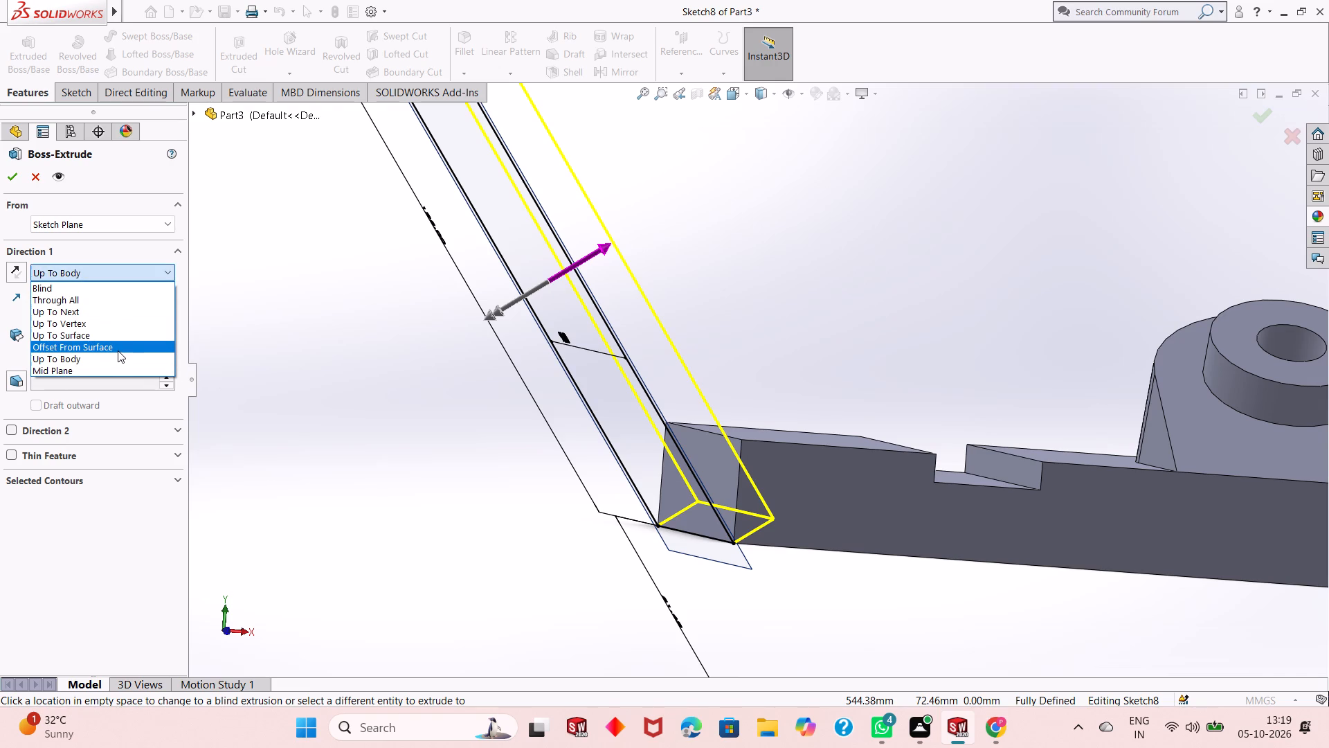
{"action": "left_click", "coordinate": [121, 320]}
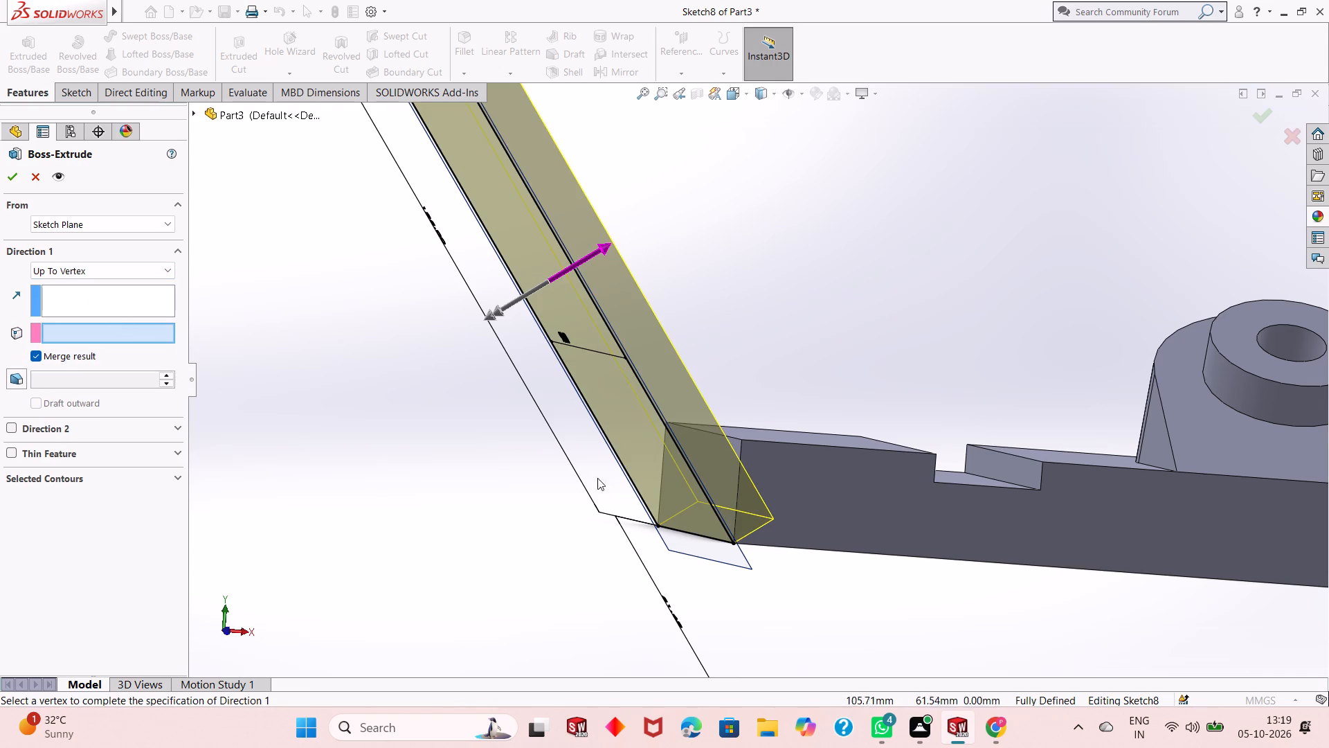
{"action": "middle_click_drag", "start_coordinate": [512, 525], "coordinate": [464, 556]}
{"action": "middle_click_drag", "start_coordinate": [493, 544], "coordinate": [507, 525]}
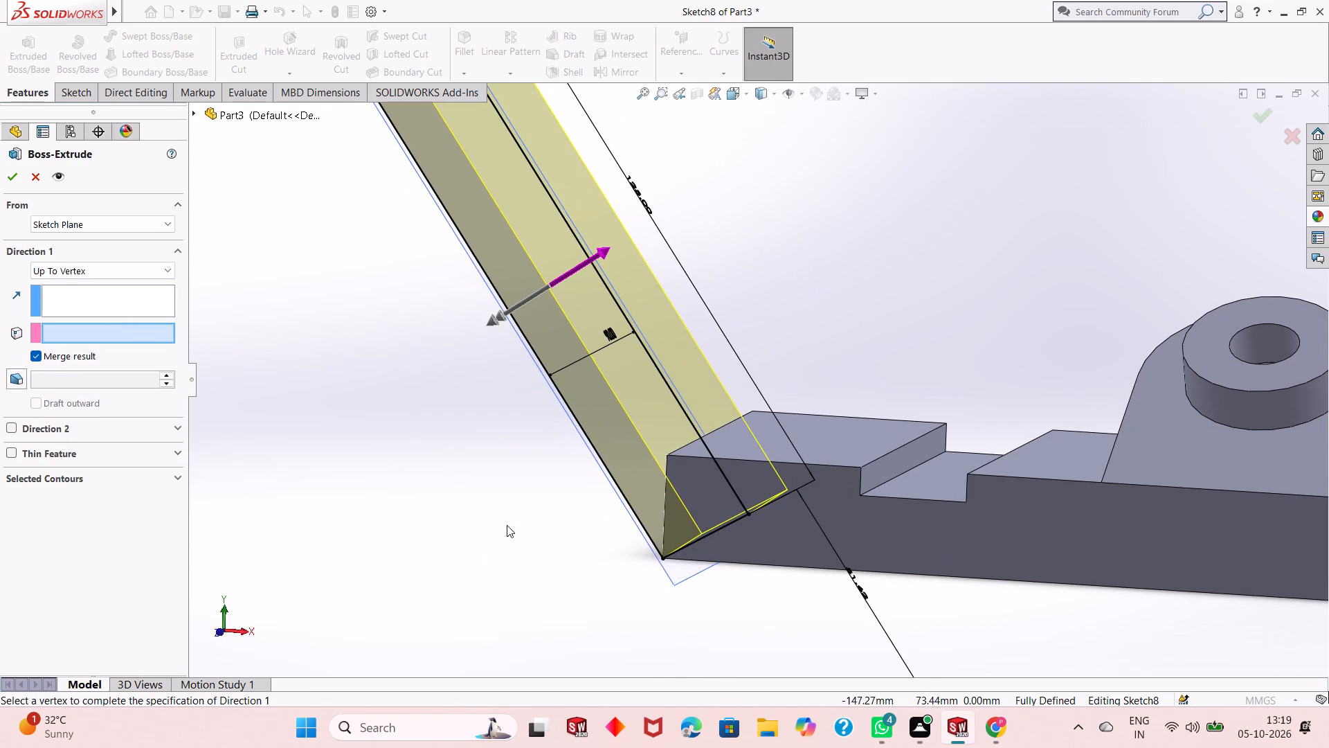
{"action": "left_click", "coordinate": [682, 456]}
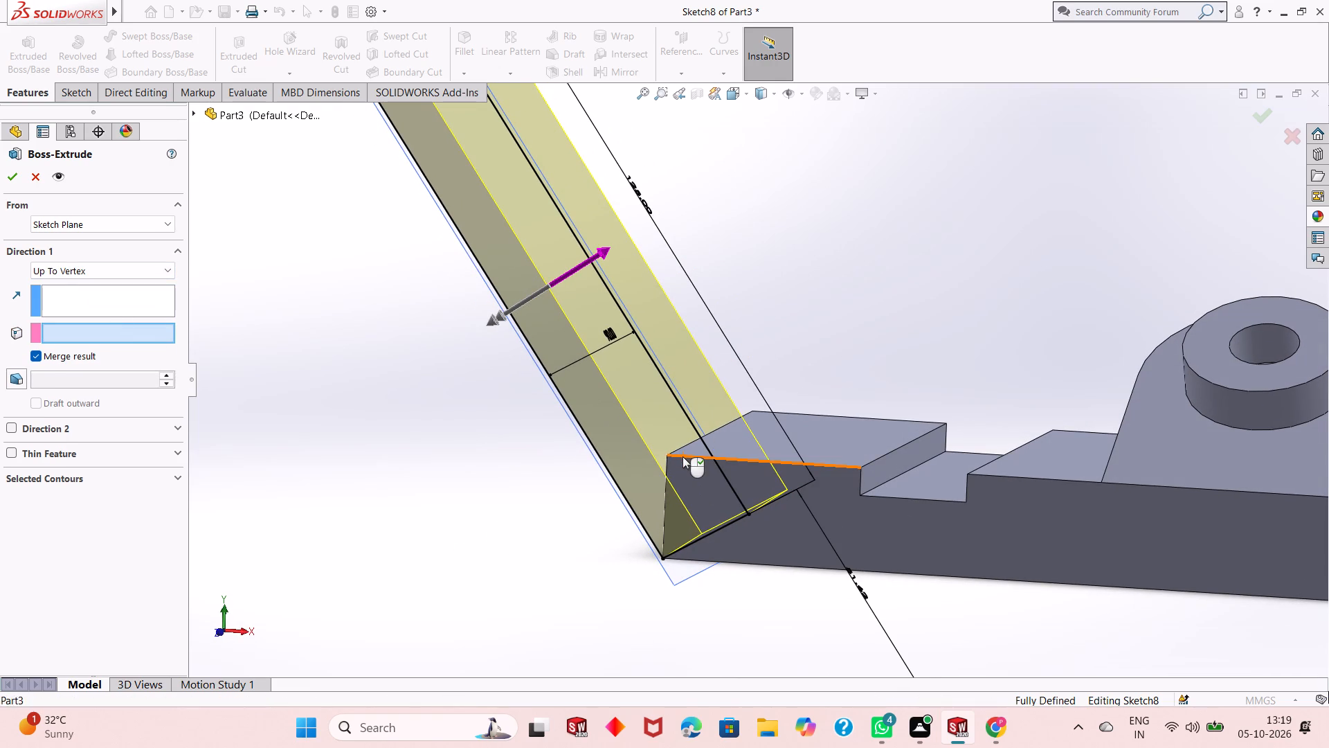
{"action": "middle_click_drag", "start_coordinate": [496, 562], "coordinate": [510, 564]}
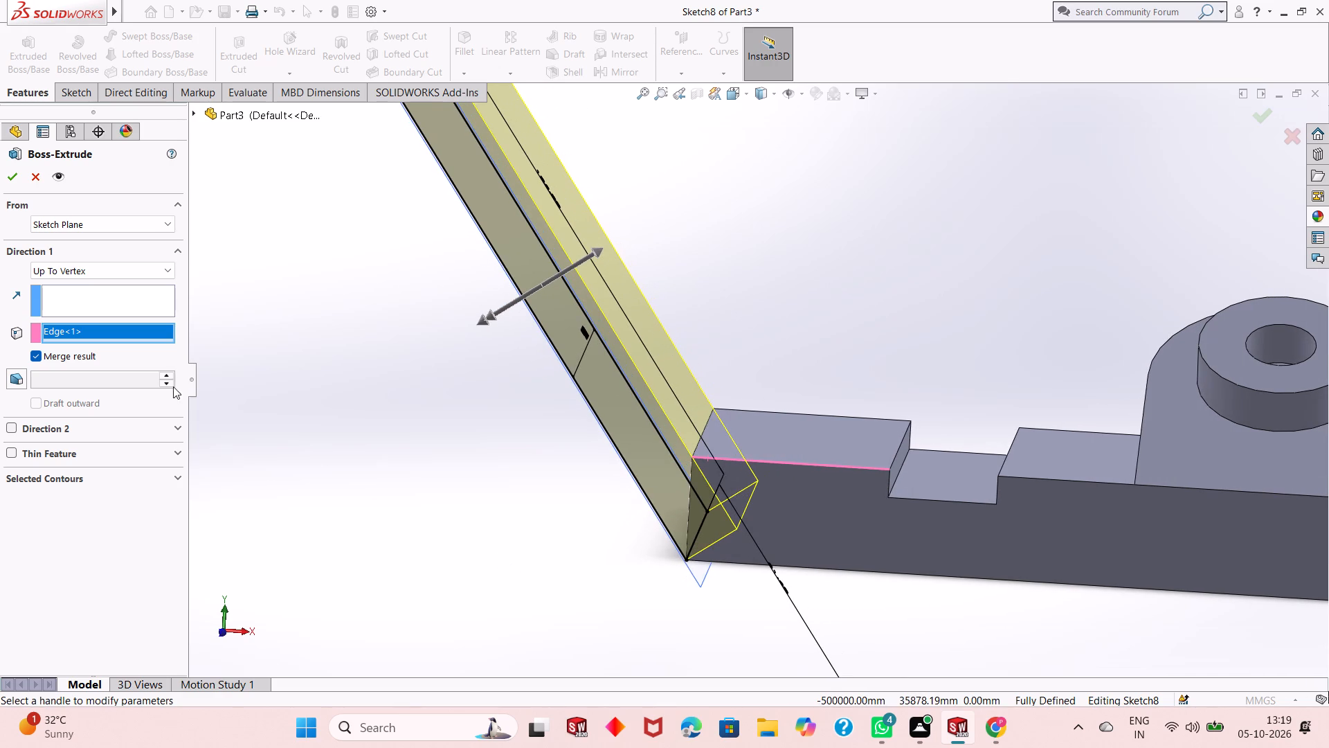
{"action": "left_click", "coordinate": [6, 172]}
{"action": "left_click", "coordinate": [467, 490]}
Hide the inclined reference plane along the plate's outer face.
{"action": "scroll", "coordinate": [548, 518], "scroll_direction": "up", "scroll_amount": 3}
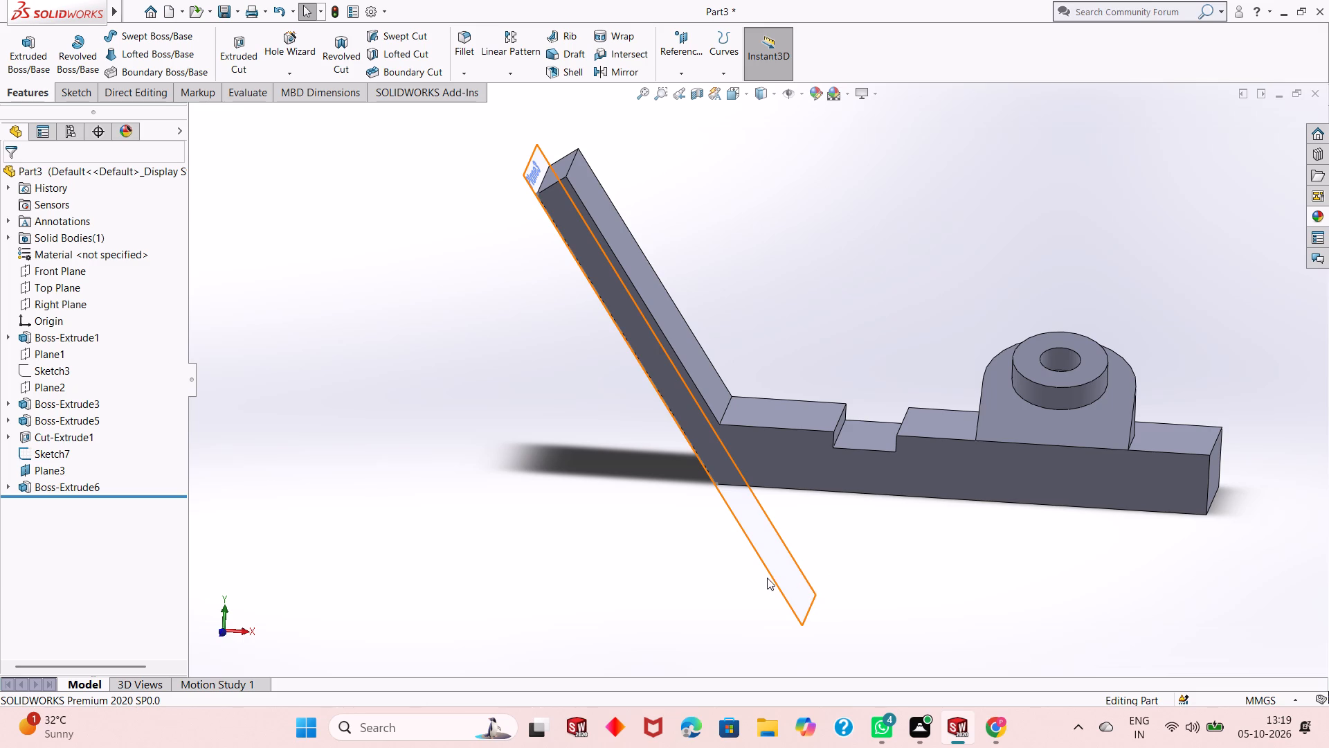
{"action": "right_click", "coordinate": [781, 567]}
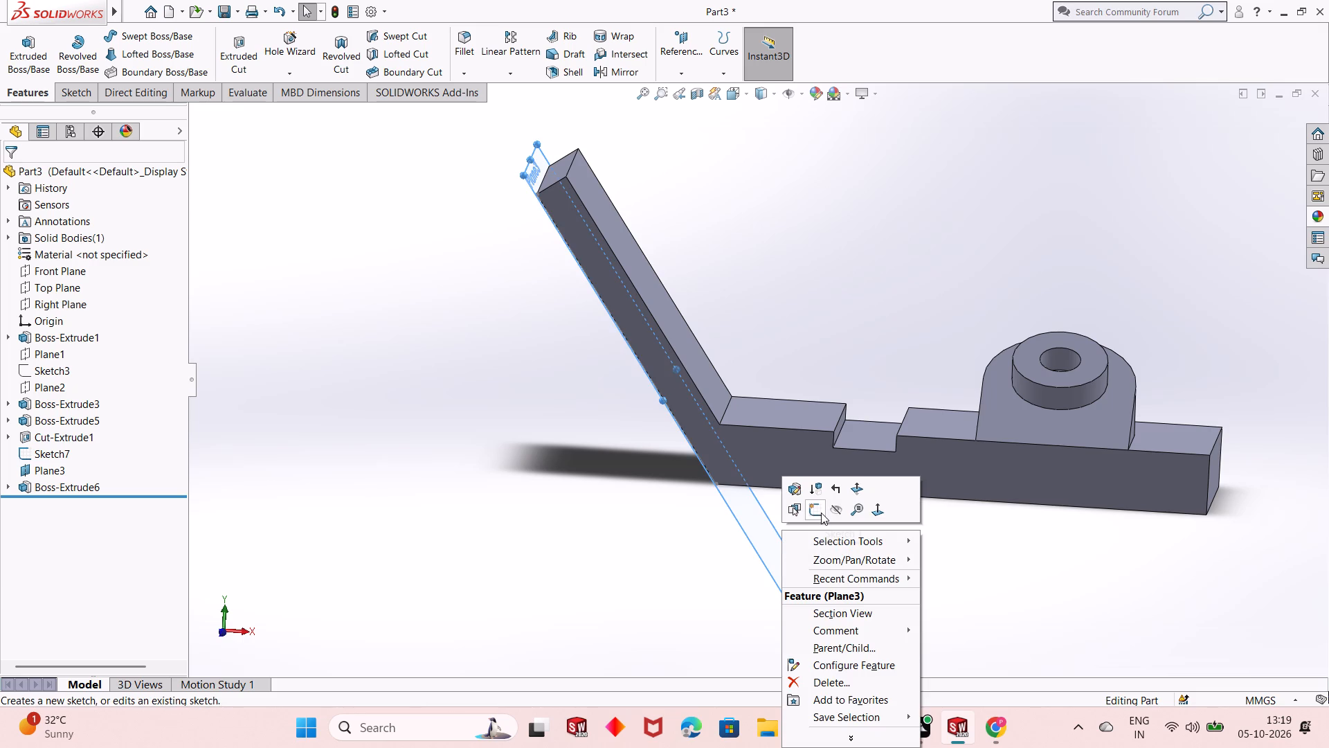
{"action": "left_click", "coordinate": [841, 507]}
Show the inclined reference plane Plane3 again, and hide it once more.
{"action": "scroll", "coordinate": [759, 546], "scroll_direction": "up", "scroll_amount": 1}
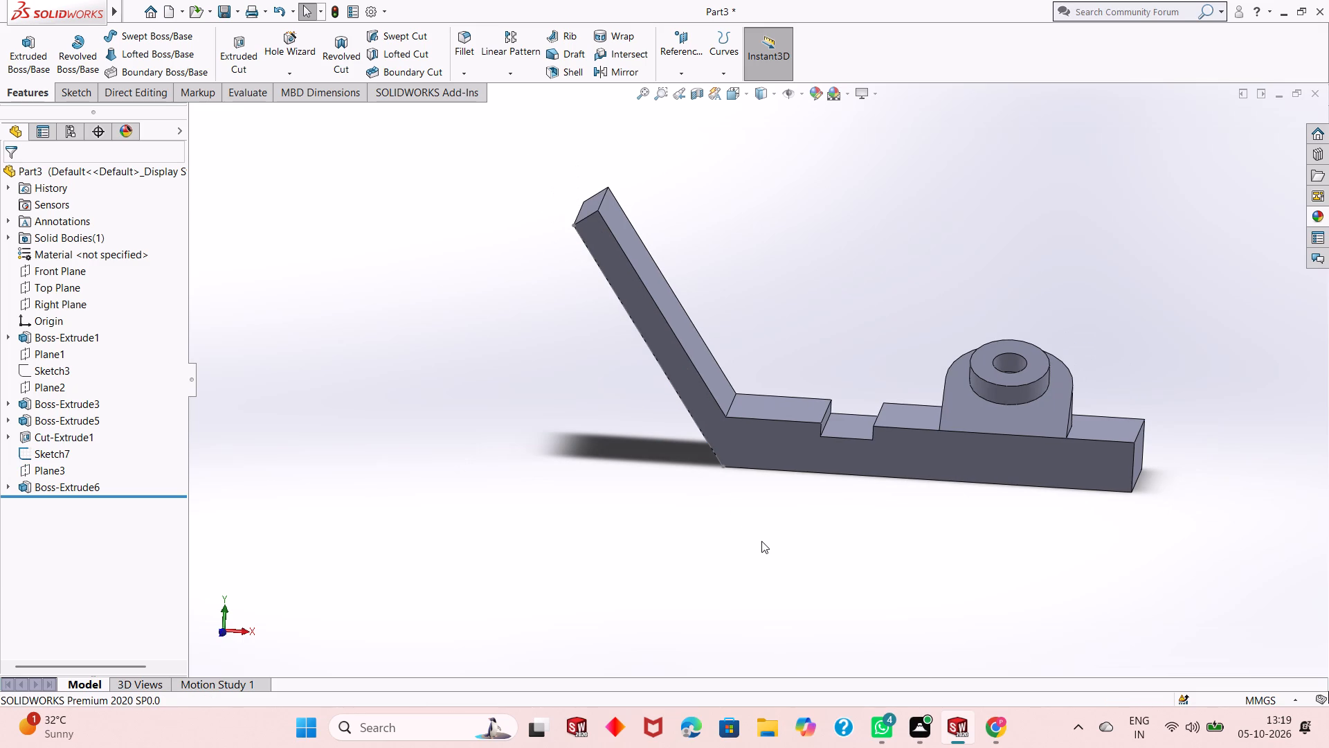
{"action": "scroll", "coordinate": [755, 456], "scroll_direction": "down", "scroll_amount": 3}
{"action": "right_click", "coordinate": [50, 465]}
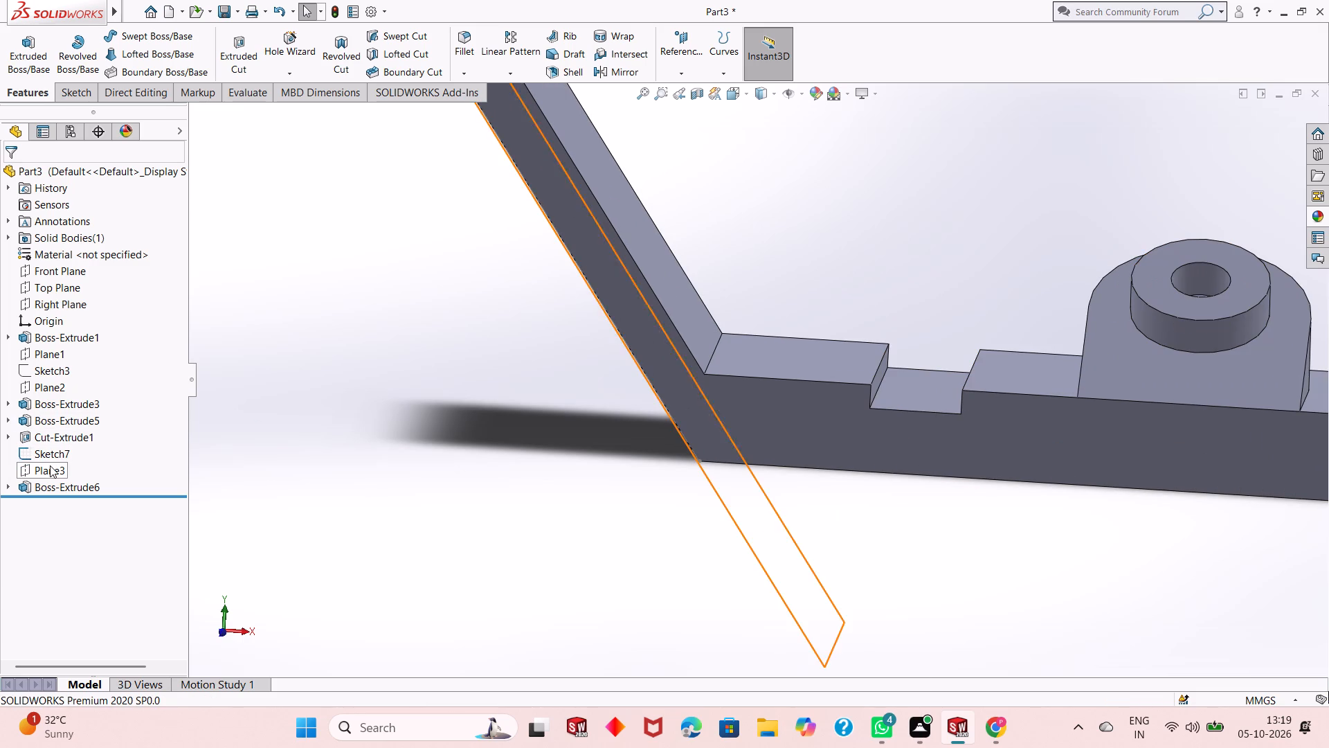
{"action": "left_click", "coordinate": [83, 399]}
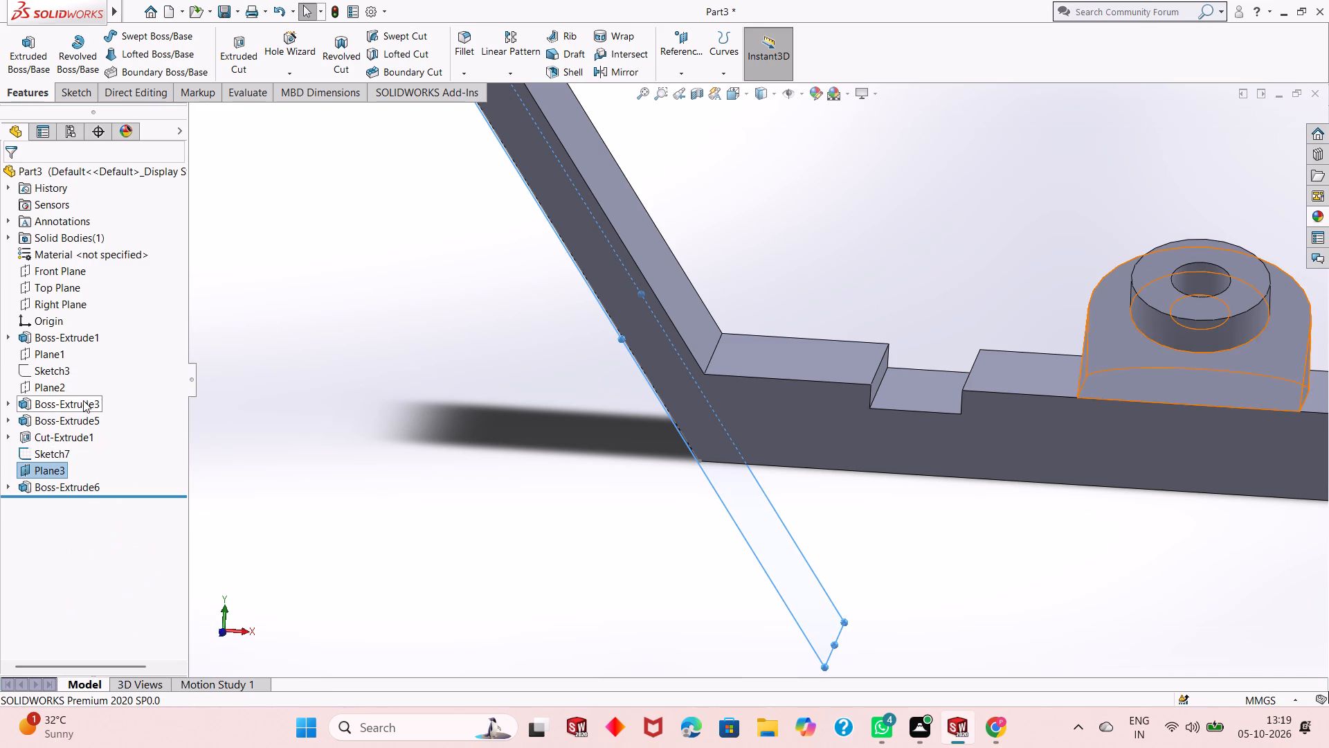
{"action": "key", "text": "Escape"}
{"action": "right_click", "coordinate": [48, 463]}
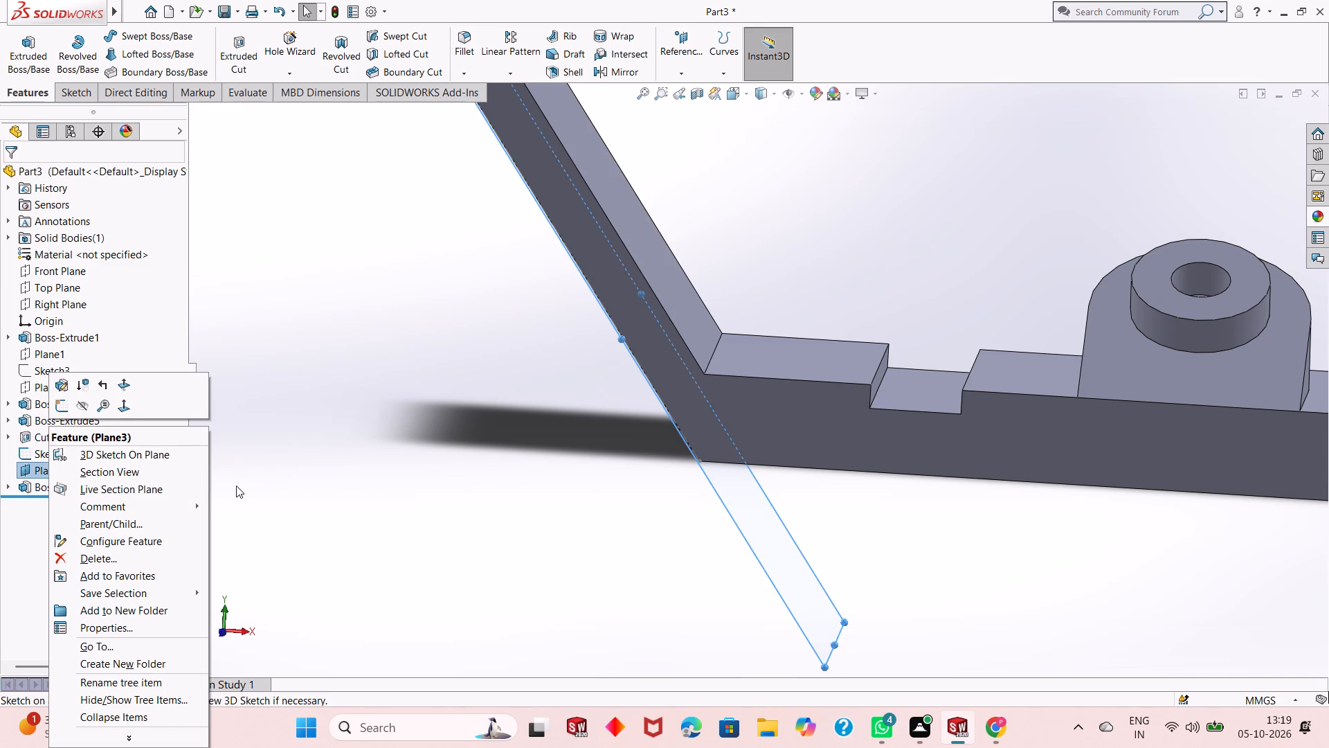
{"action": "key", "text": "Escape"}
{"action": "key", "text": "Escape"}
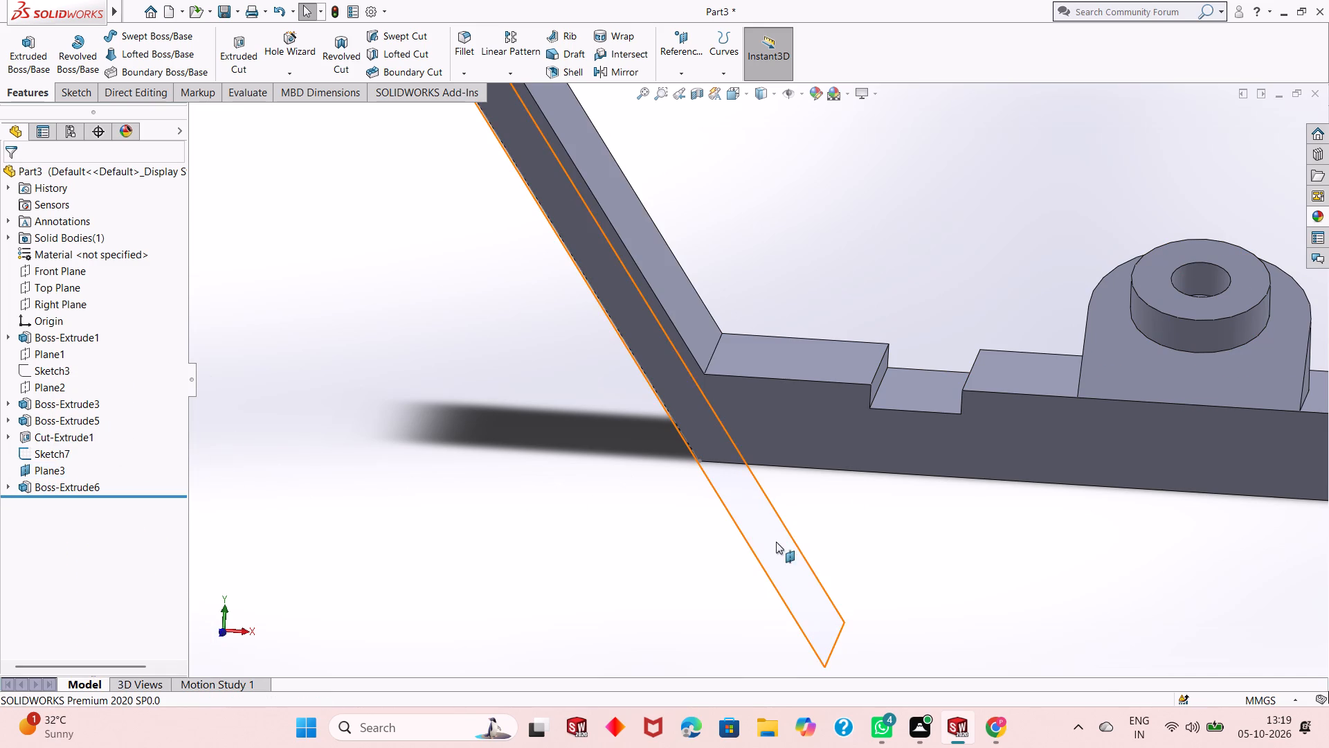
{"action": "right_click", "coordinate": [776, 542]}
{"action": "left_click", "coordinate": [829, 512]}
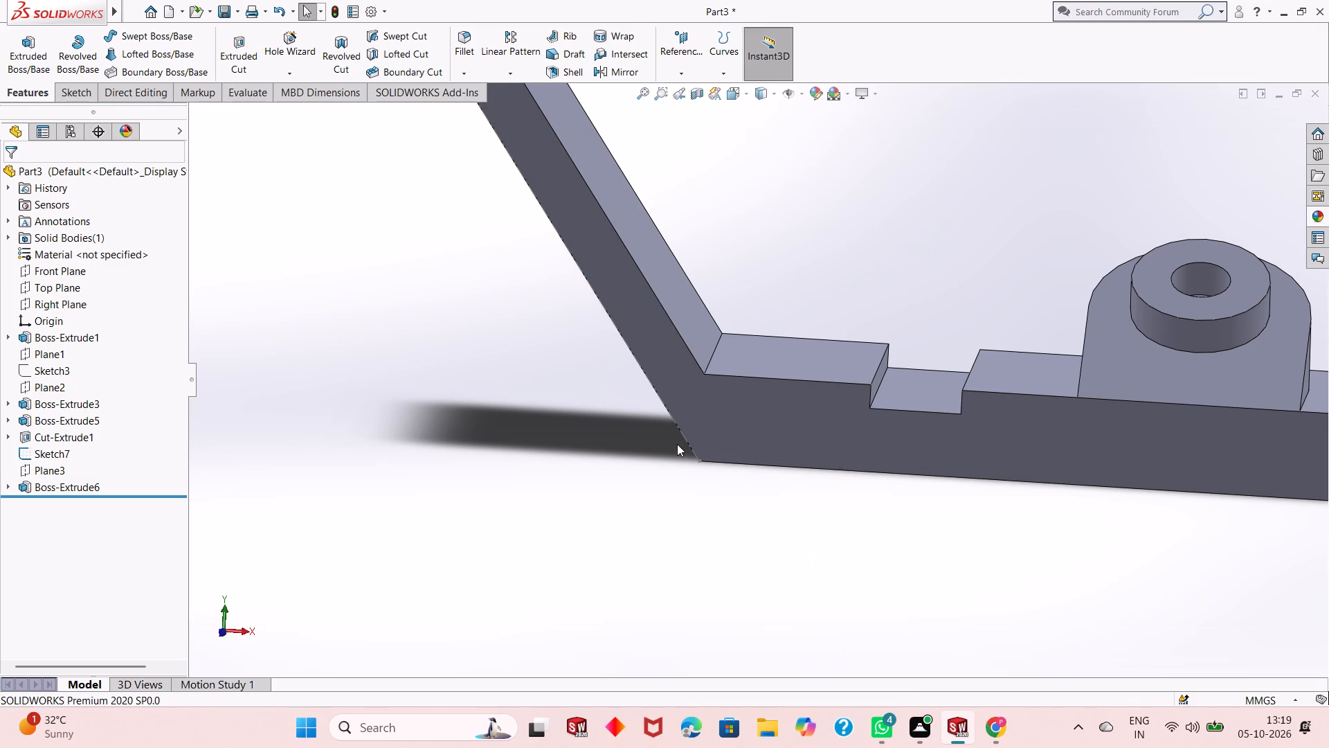
Hide Sketch7, the inclined line along the plate's outer edge.
{"action": "left_click", "coordinate": [682, 436]}
{"action": "key", "text": "Escape"}
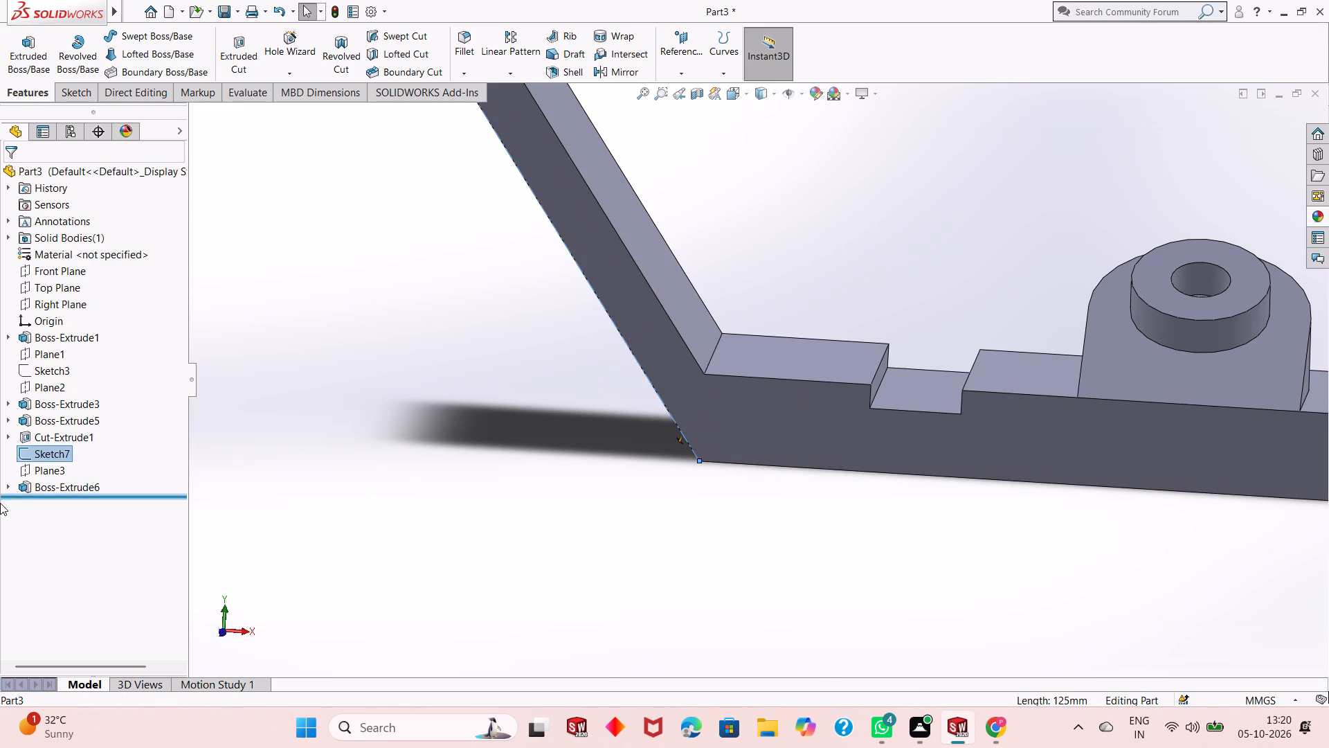
{"action": "key", "text": "Escape"}
{"action": "right_click", "coordinate": [40, 449]}
{"action": "left_click", "coordinate": [58, 428]}
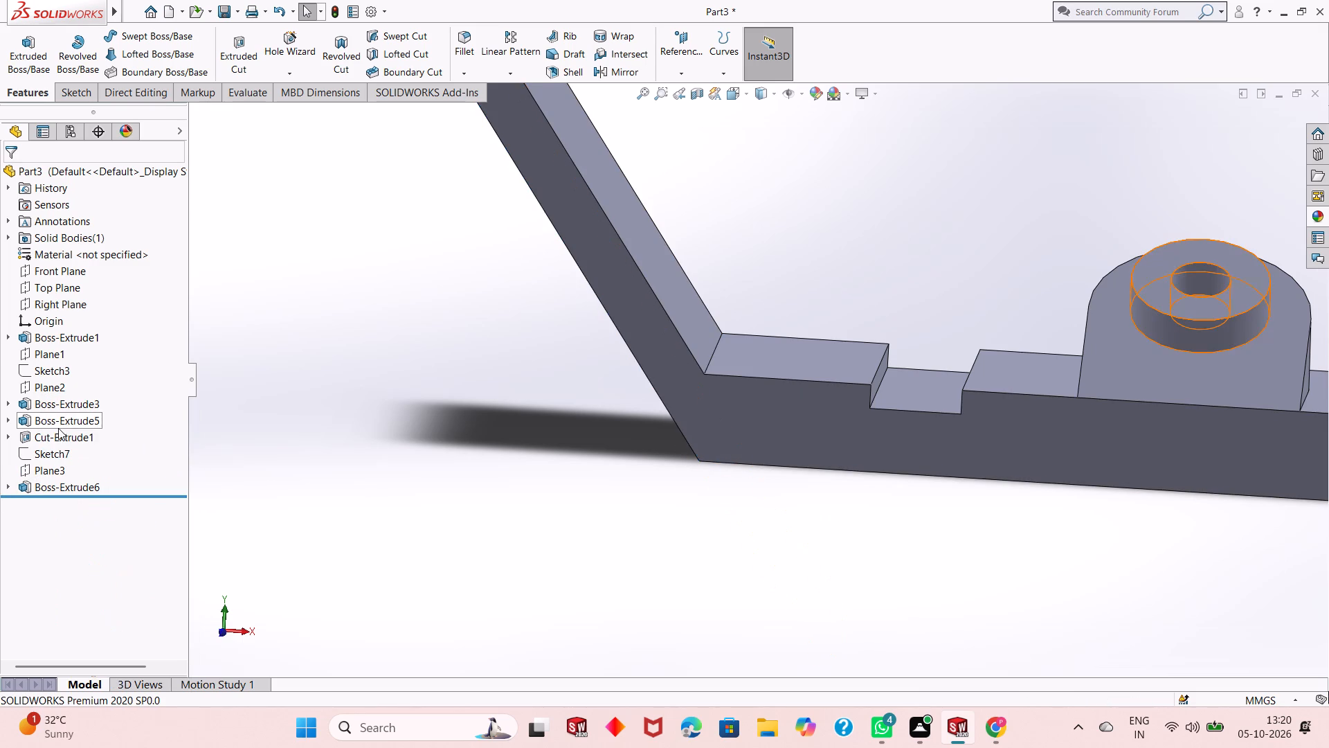
Examine the inclined plate's thickness and its joint with the block from several sides.
{"action": "scroll", "coordinate": [678, 537], "scroll_direction": "up", "scroll_amount": 3}
{"action": "scroll", "coordinate": [862, 364], "scroll_direction": "down", "scroll_amount": 3}
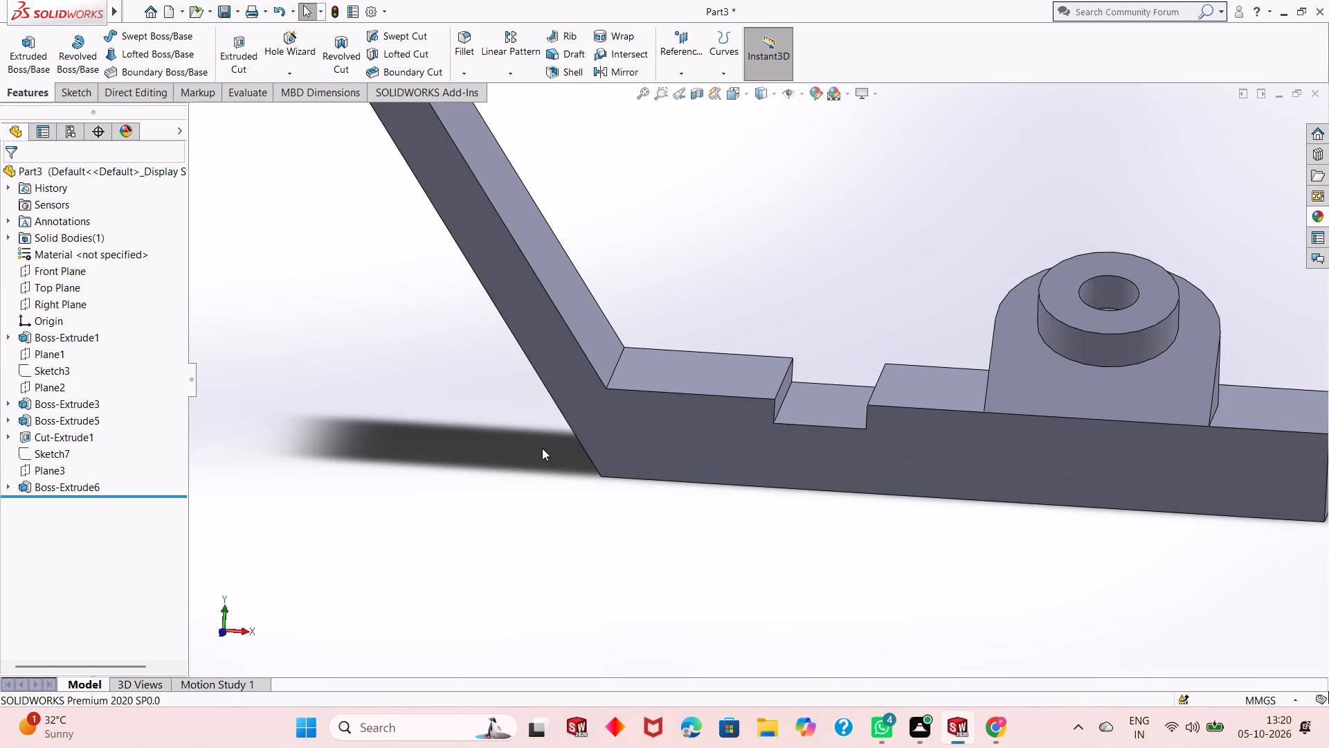
{"action": "middle_click_drag", "start_coordinate": [460, 511], "coordinate": [494, 489]}
{"action": "scroll", "coordinate": [494, 488], "scroll_direction": "up", "scroll_amount": 5}
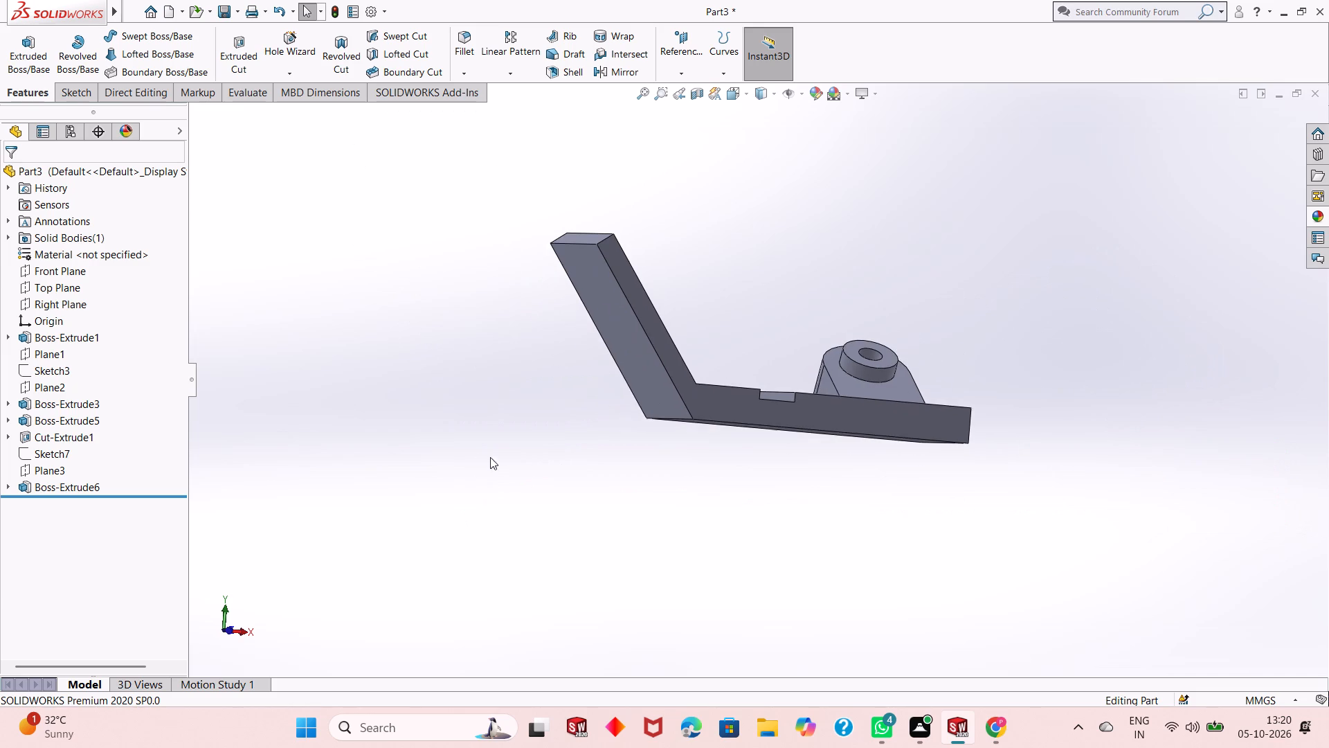
{"action": "middle_click_drag", "start_coordinate": [531, 441], "coordinate": [492, 431]}
{"action": "scroll", "coordinate": [662, 201], "scroll_direction": "down", "scroll_amount": 4}
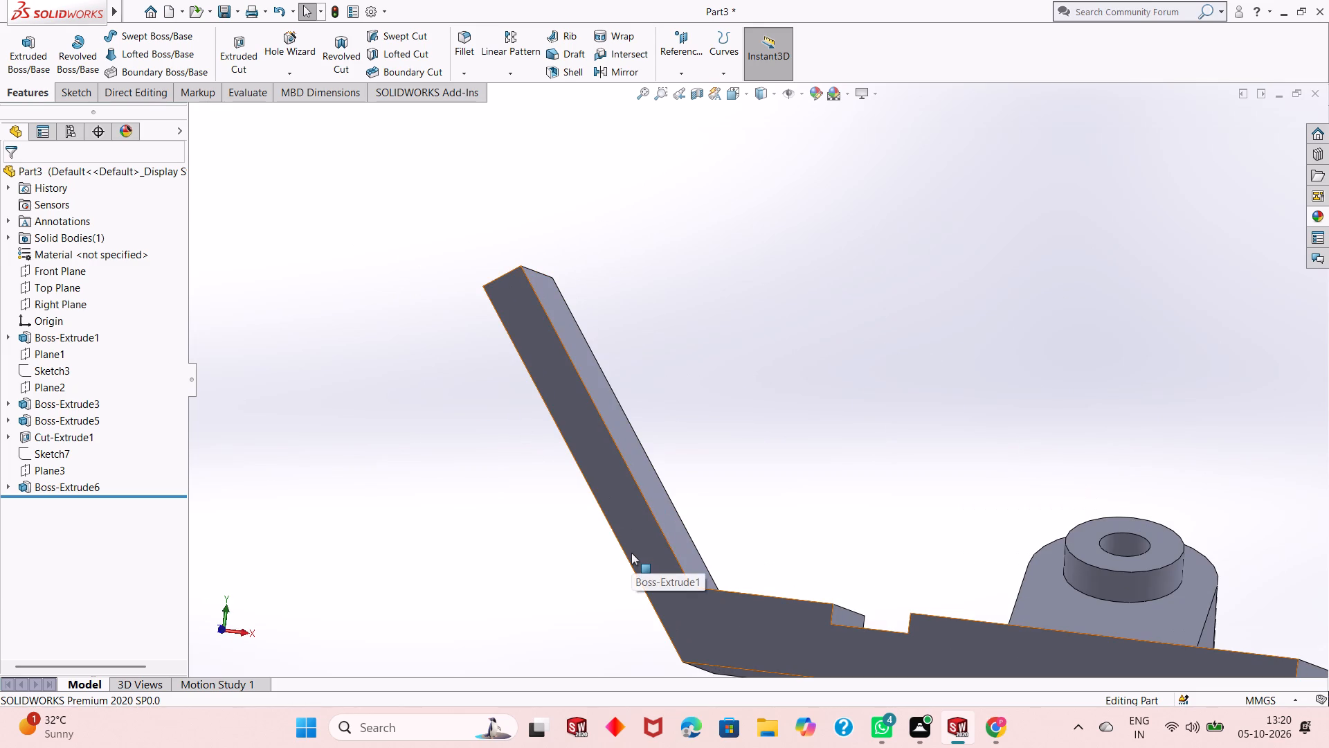
{"action": "scroll", "coordinate": [586, 635], "scroll_direction": "up", "scroll_amount": 2}
{"action": "middle_click_drag", "start_coordinate": [595, 619], "coordinate": [608, 633]}
{"action": "scroll", "coordinate": [667, 430], "scroll_direction": "down", "scroll_amount": 1}
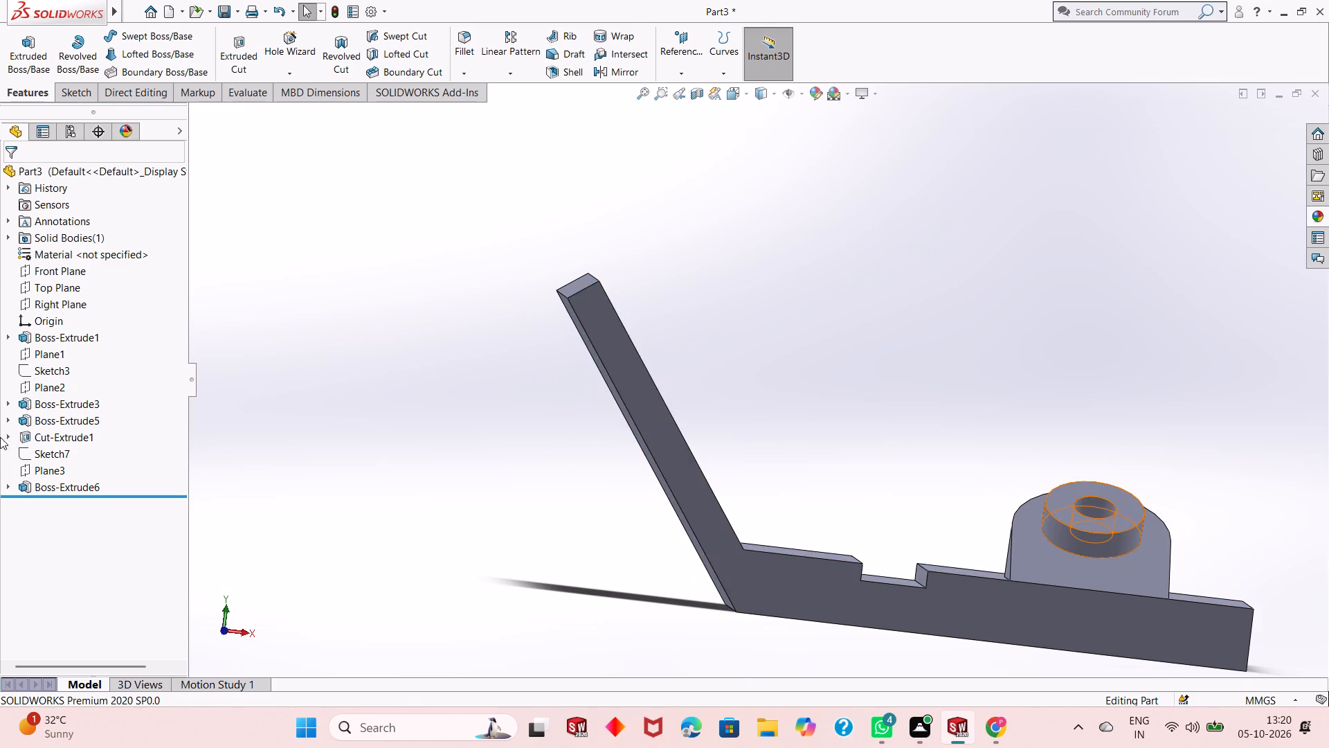
Edit the inclined plate's extrusion to a Blind end condition with a depth of 22 mm.
{"action": "left_click", "coordinate": [71, 476]}
{"action": "left_click", "coordinate": [71, 482]}
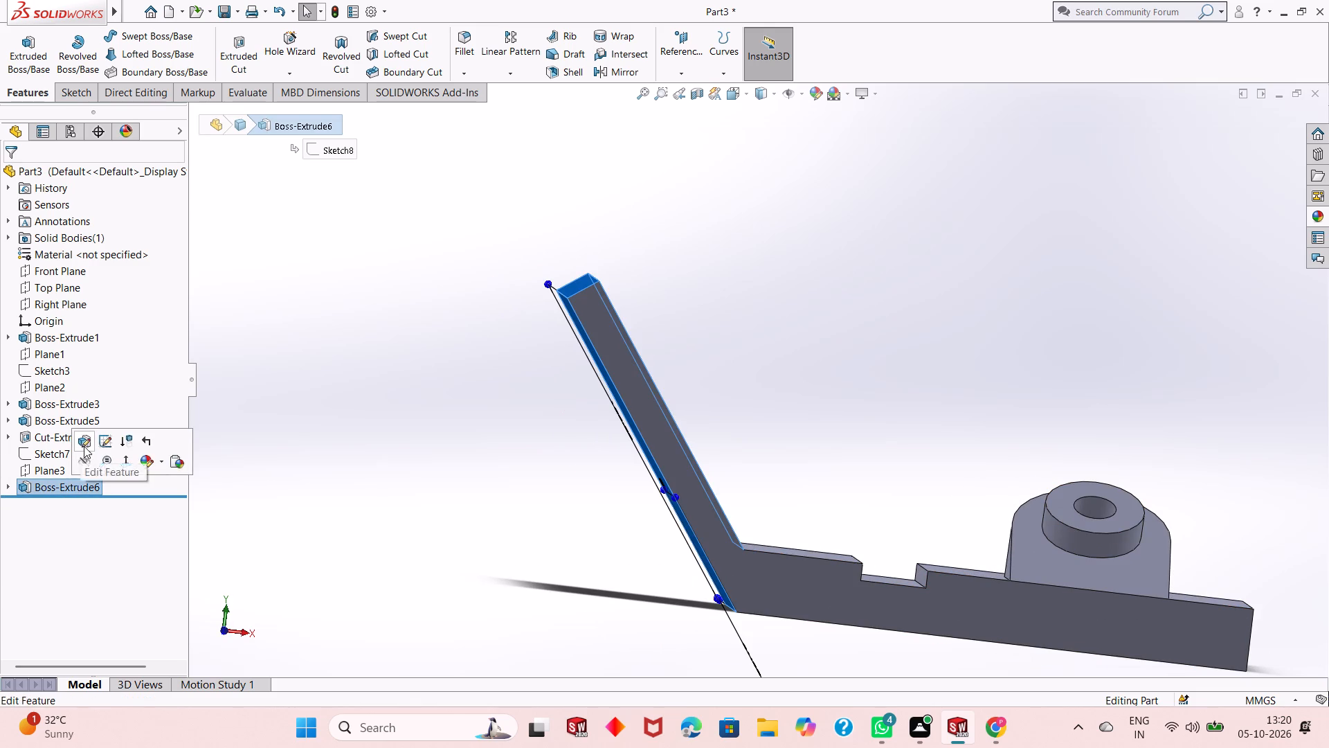
{"action": "left_click", "coordinate": [84, 446]}
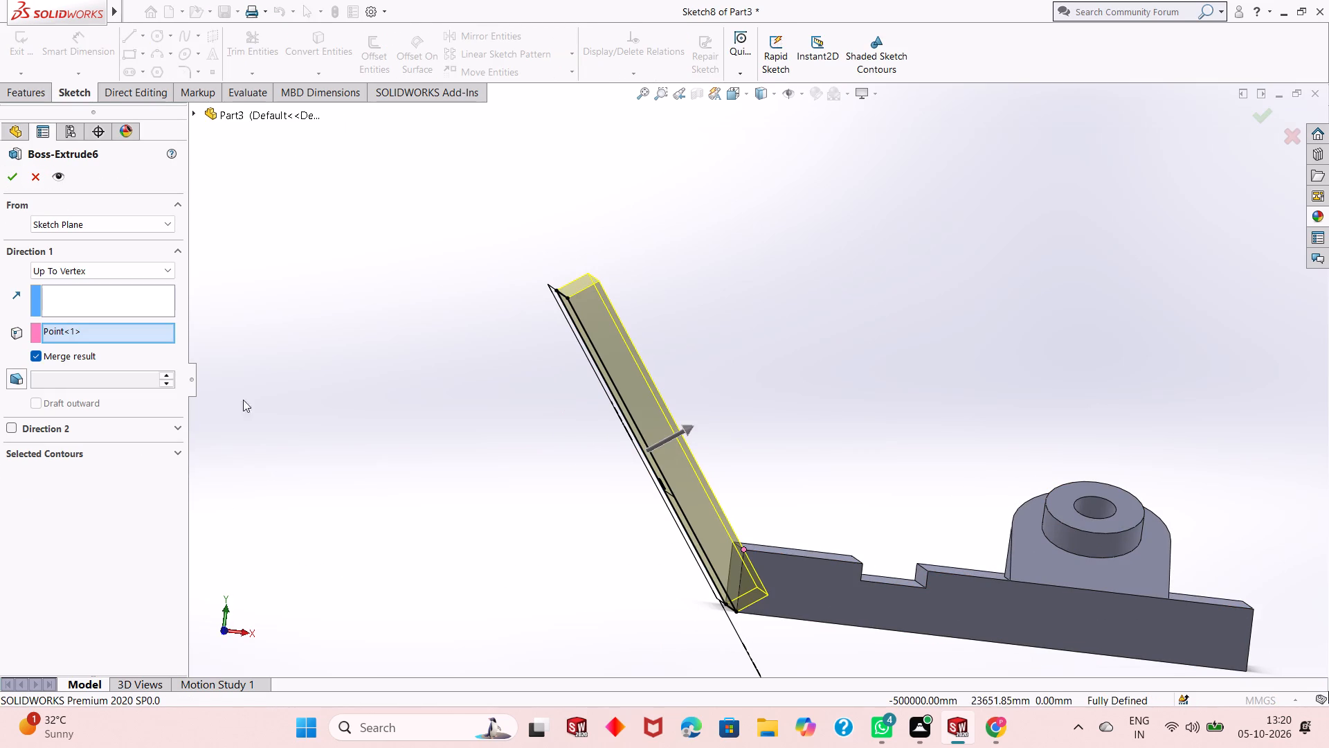
{"action": "left_click", "coordinate": [114, 267]}
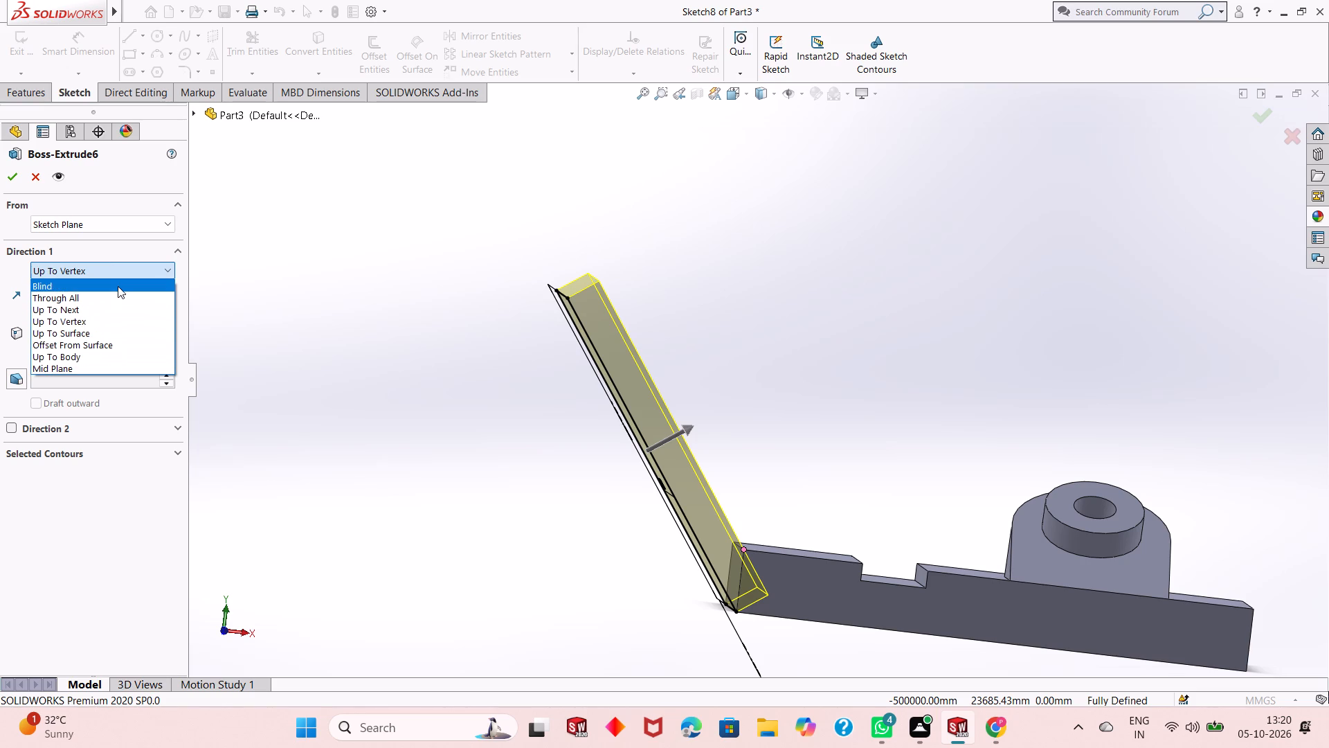
{"action": "left_click", "coordinate": [118, 286]}
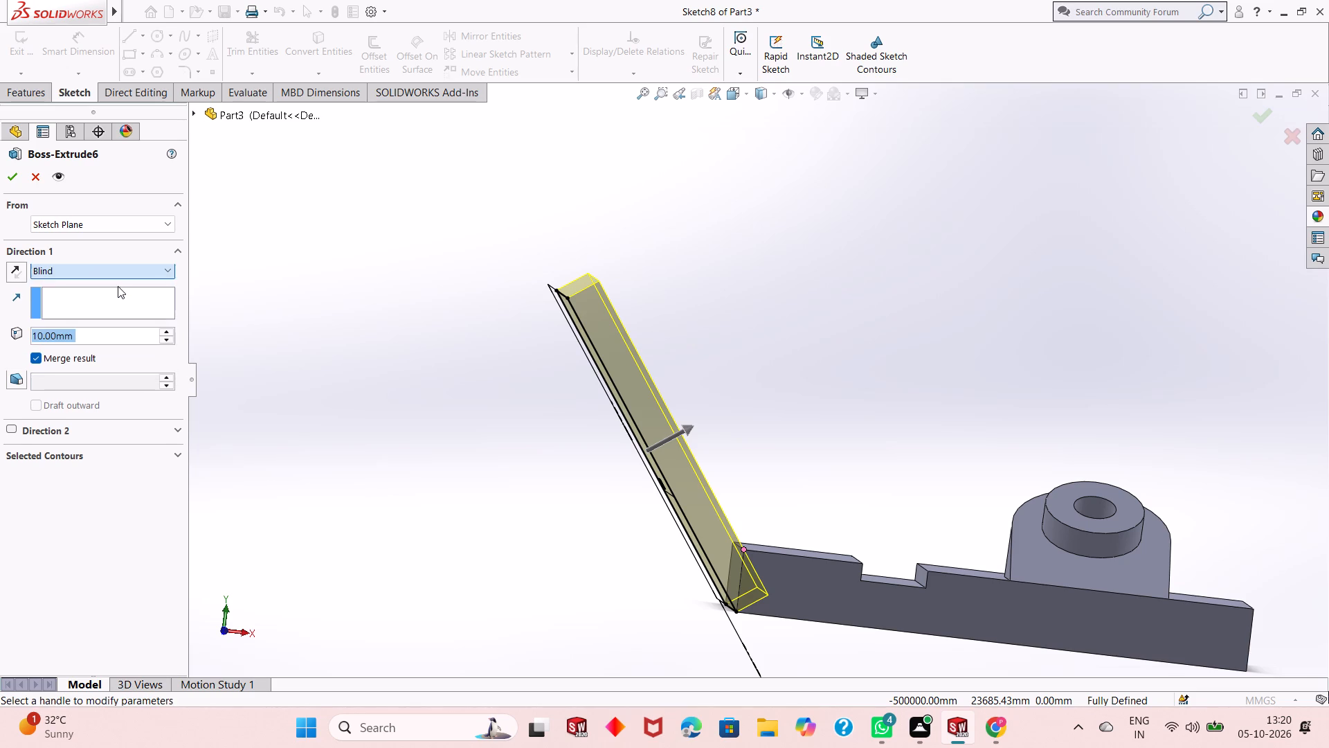
{"action": "type", "text": "22"}
{"action": "key", "text": "Return"}
{"action": "middle_click_drag", "start_coordinate": [278, 443], "coordinate": [278, 444]}
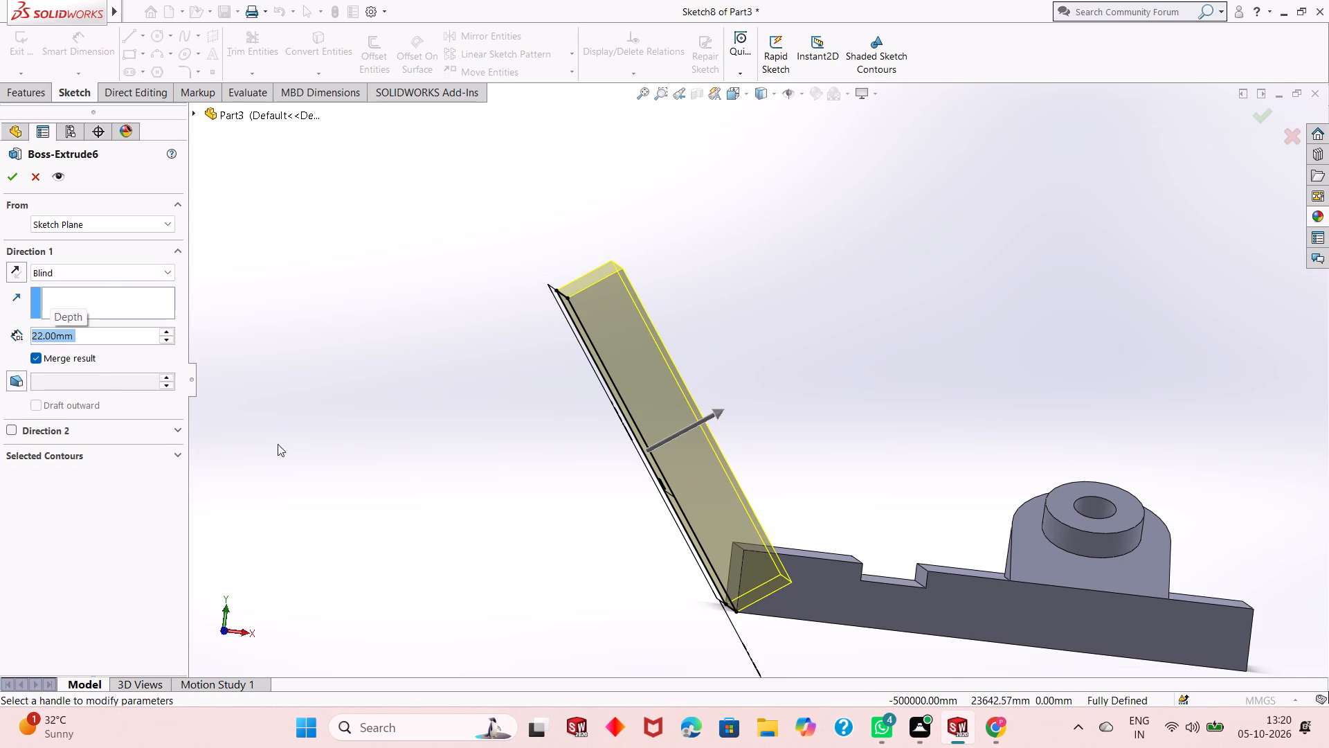
{"action": "middle_click_drag", "start_coordinate": [278, 444], "coordinate": [270, 449]}
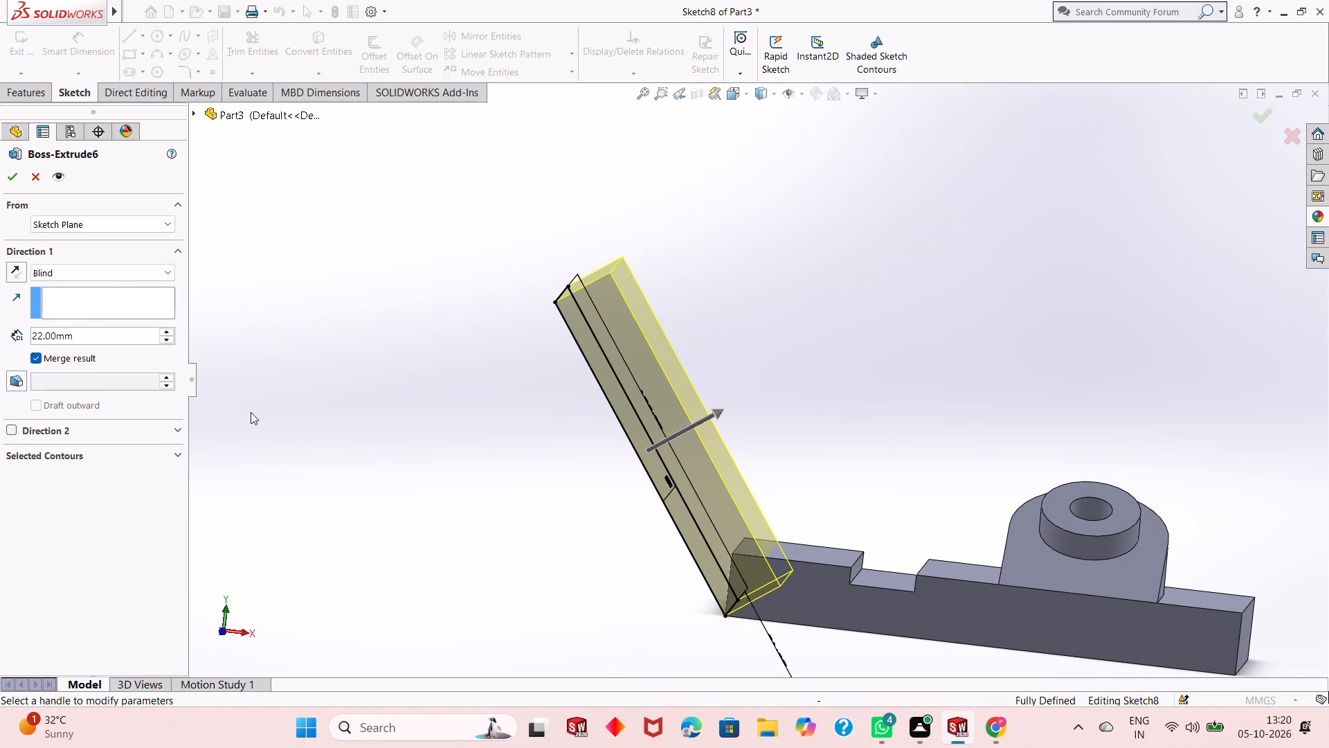
{"action": "left_click", "coordinate": [5, 184]}
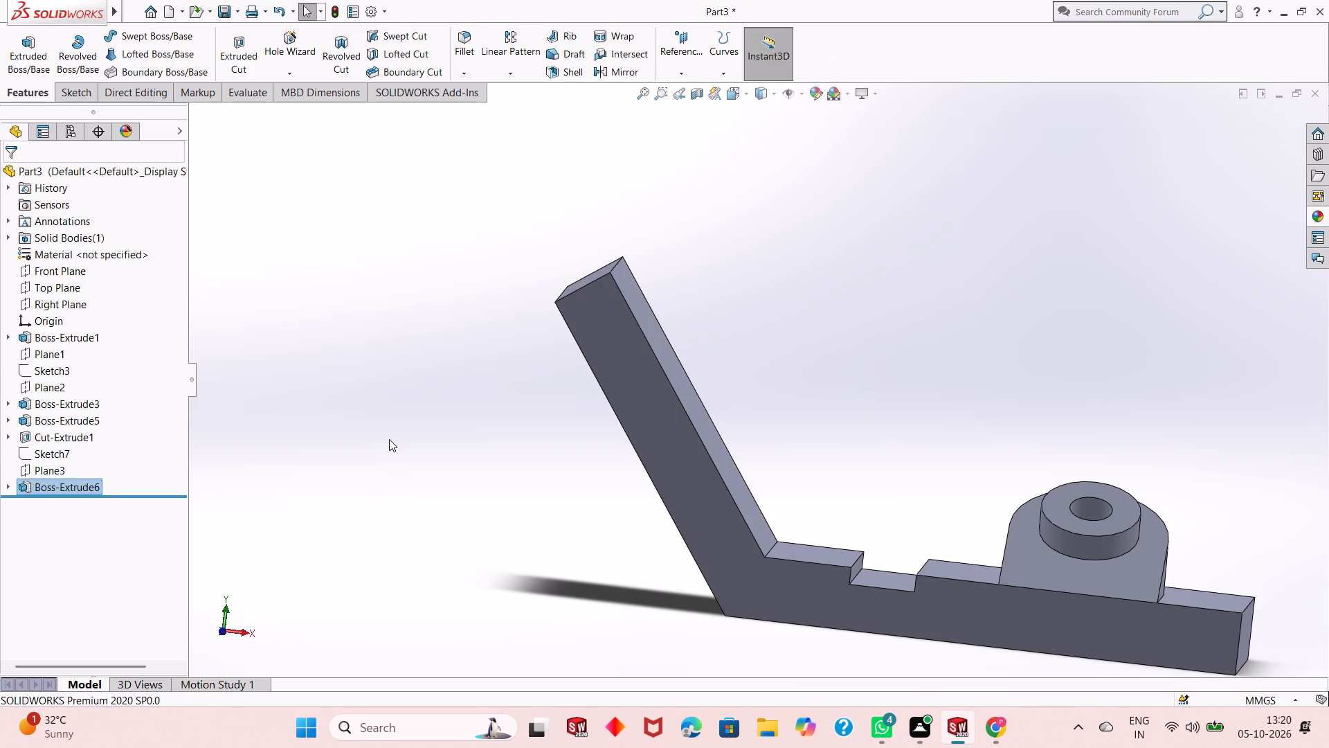
{"action": "left_click", "coordinate": [457, 477]}
Inspect the thickened inclined plate, its corner with the block, and its outer and end faces from several angles.
{"action": "scroll", "coordinate": [570, 517], "scroll_direction": "up", "scroll_amount": 1}
{"action": "middle_click_drag", "start_coordinate": [741, 567], "coordinate": [774, 562]}
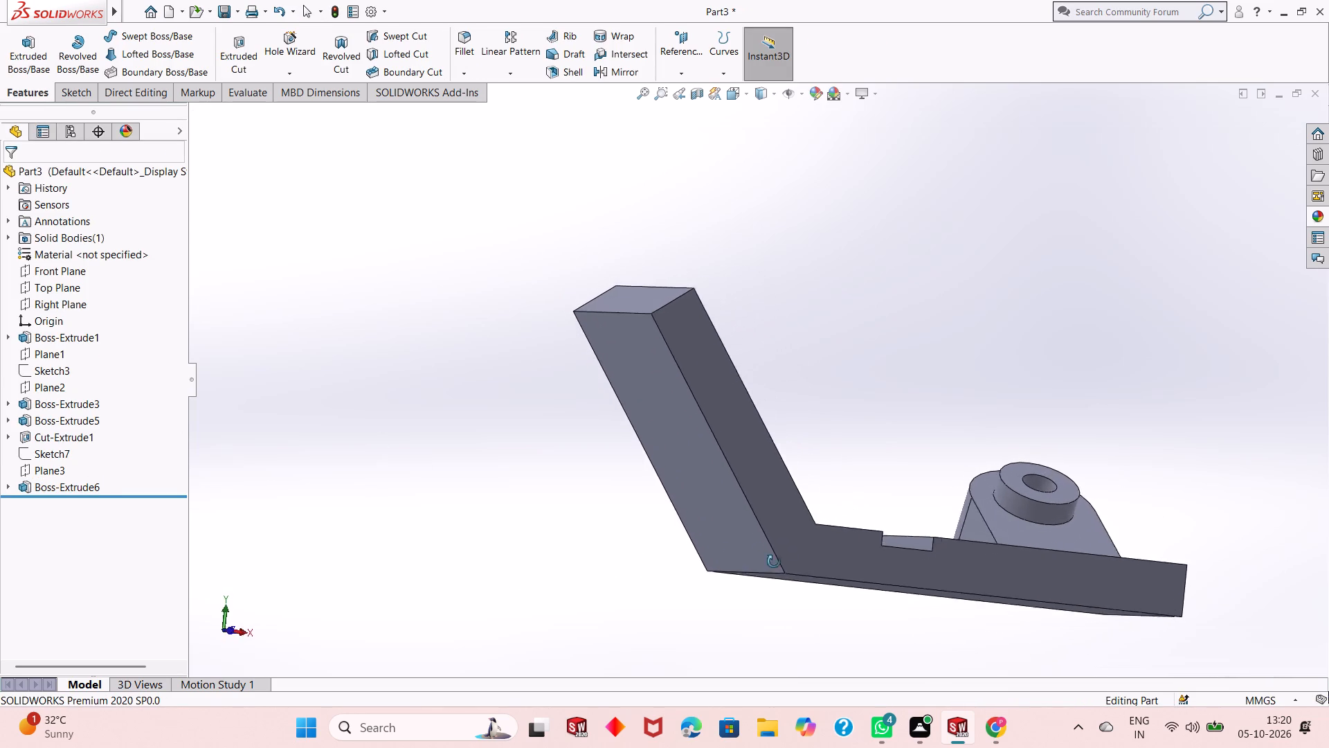
{"action": "middle_click_drag", "start_coordinate": [774, 562], "coordinate": [752, 576]}
{"action": "scroll", "coordinate": [787, 502], "scroll_direction": "down", "scroll_amount": 3}
{"action": "scroll", "coordinate": [705, 589], "scroll_direction": "up", "scroll_amount": 3}
{"action": "scroll", "coordinate": [957, 461], "scroll_direction": "down", "scroll_amount": 2}
{"action": "middle_click_drag", "start_coordinate": [783, 595], "coordinate": [743, 595]}
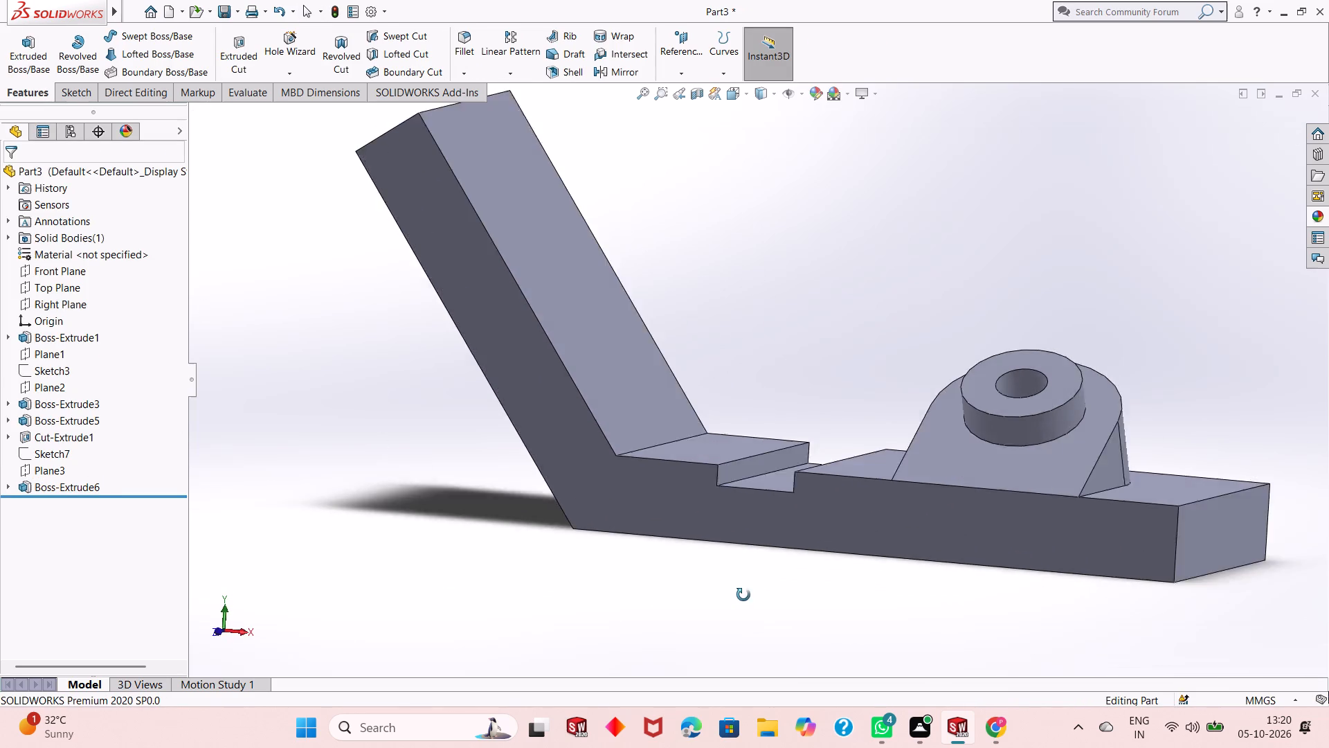
{"action": "middle_click_drag", "start_coordinate": [743, 595], "coordinate": [771, 566]}
{"action": "scroll", "coordinate": [726, 358], "scroll_direction": "down", "scroll_amount": 2}
{"action": "scroll", "coordinate": [710, 500], "scroll_direction": "up", "scroll_amount": 1}
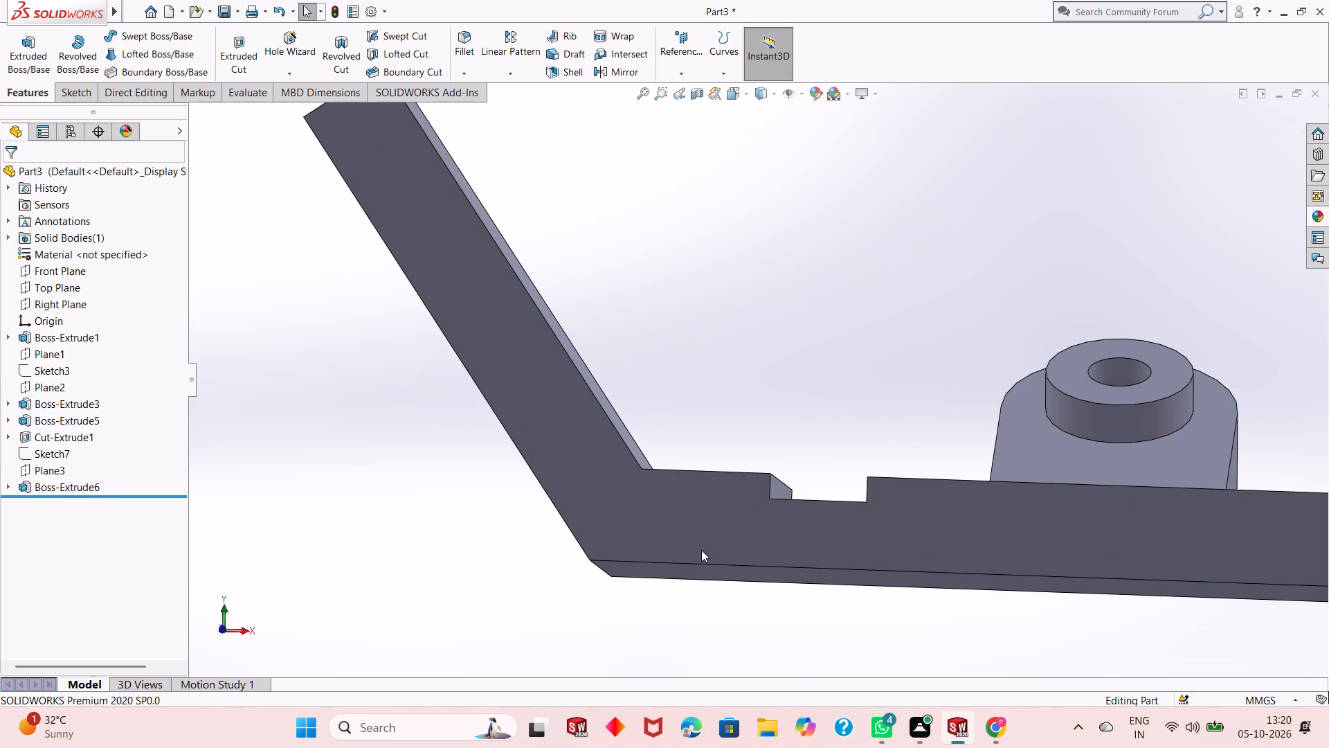
{"action": "scroll", "coordinate": [689, 616], "scroll_direction": "up", "scroll_amount": 2}
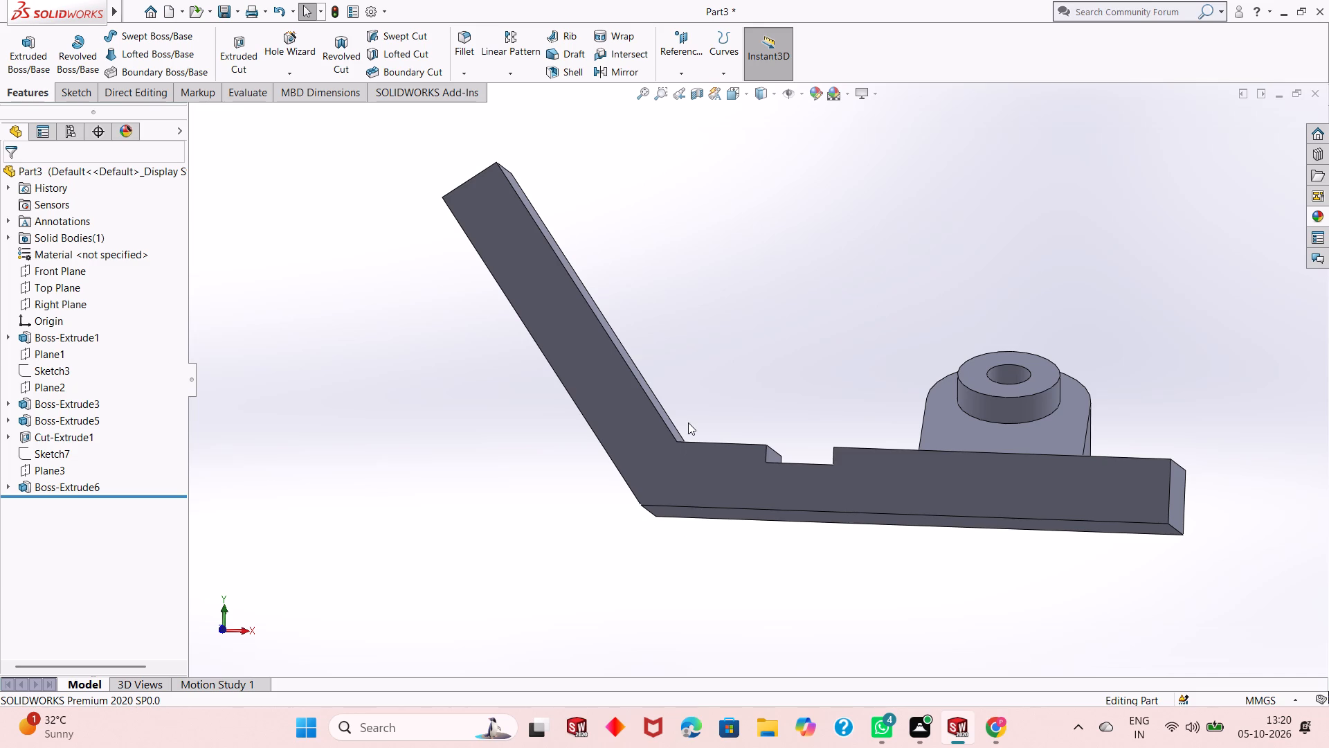
{"action": "scroll", "coordinate": [693, 519], "scroll_direction": "up", "scroll_amount": 1}
{"action": "middle_click_drag", "start_coordinate": [592, 410], "coordinate": [667, 395]}
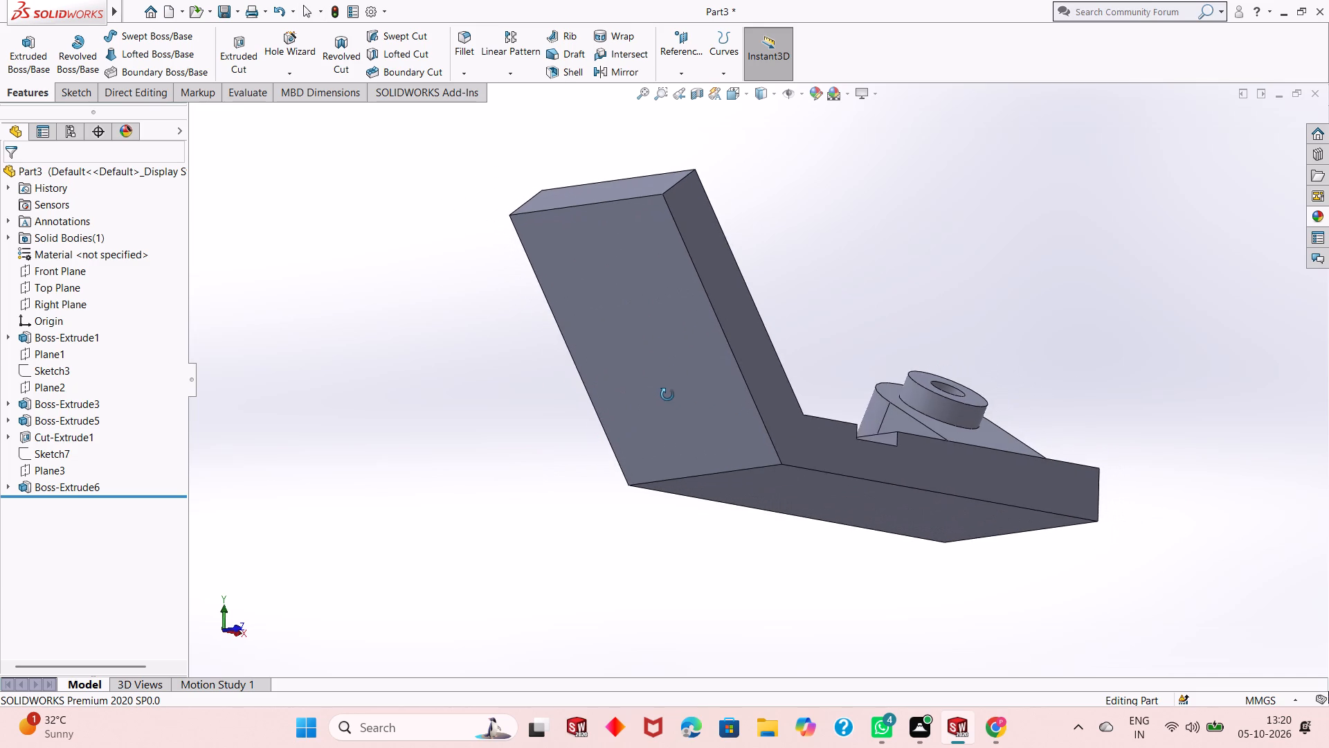
{"action": "middle_click_drag", "start_coordinate": [667, 395], "coordinate": [700, 414]}
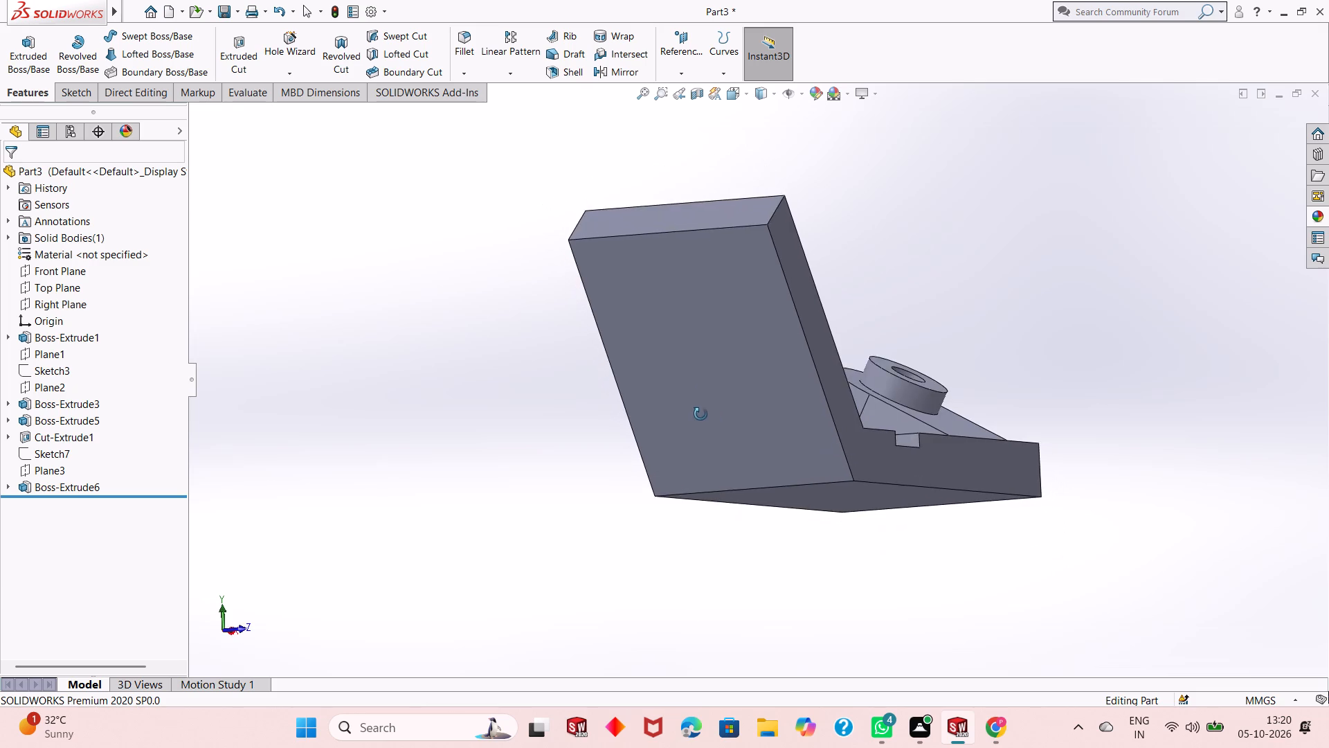
{"action": "middle_click_drag", "start_coordinate": [700, 414], "coordinate": [721, 456]}
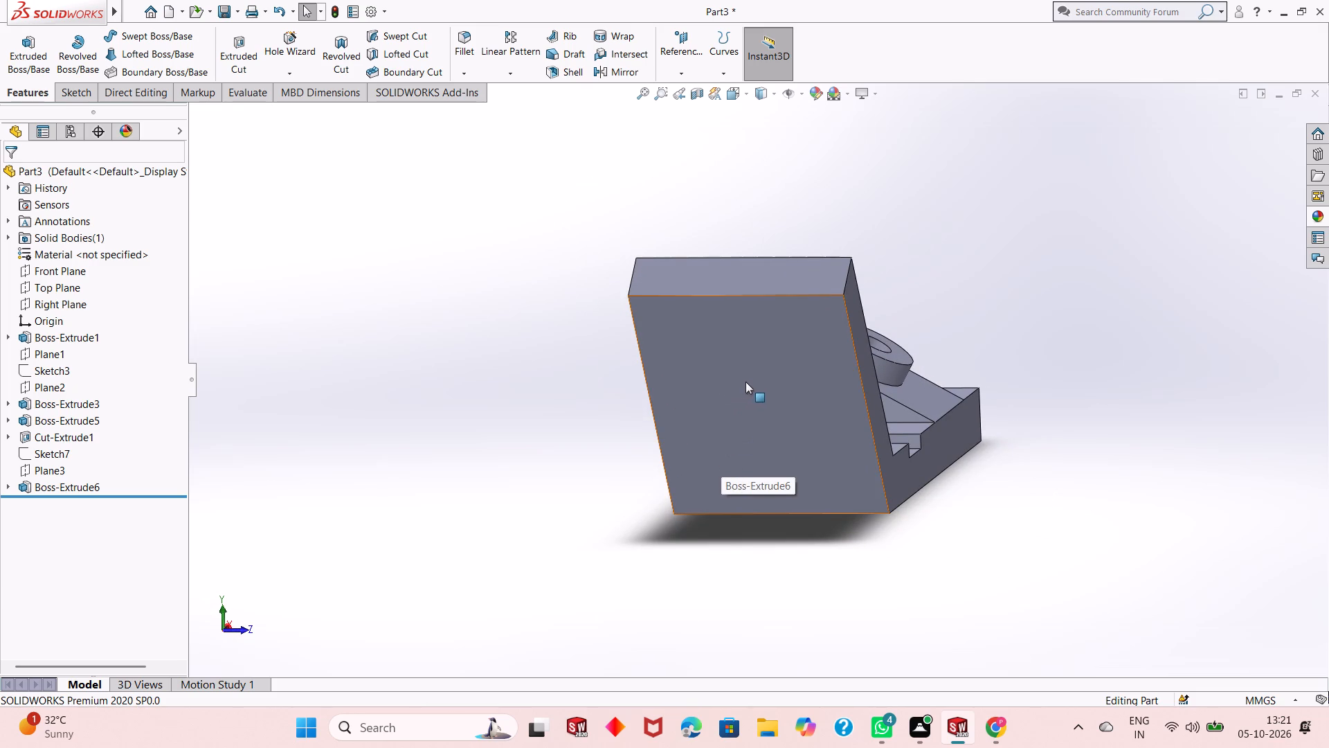
{"action": "middle_click_drag", "start_coordinate": [745, 382], "coordinate": [746, 392]}
{"action": "middle_click_drag", "start_coordinate": [746, 392], "coordinate": [741, 419]}
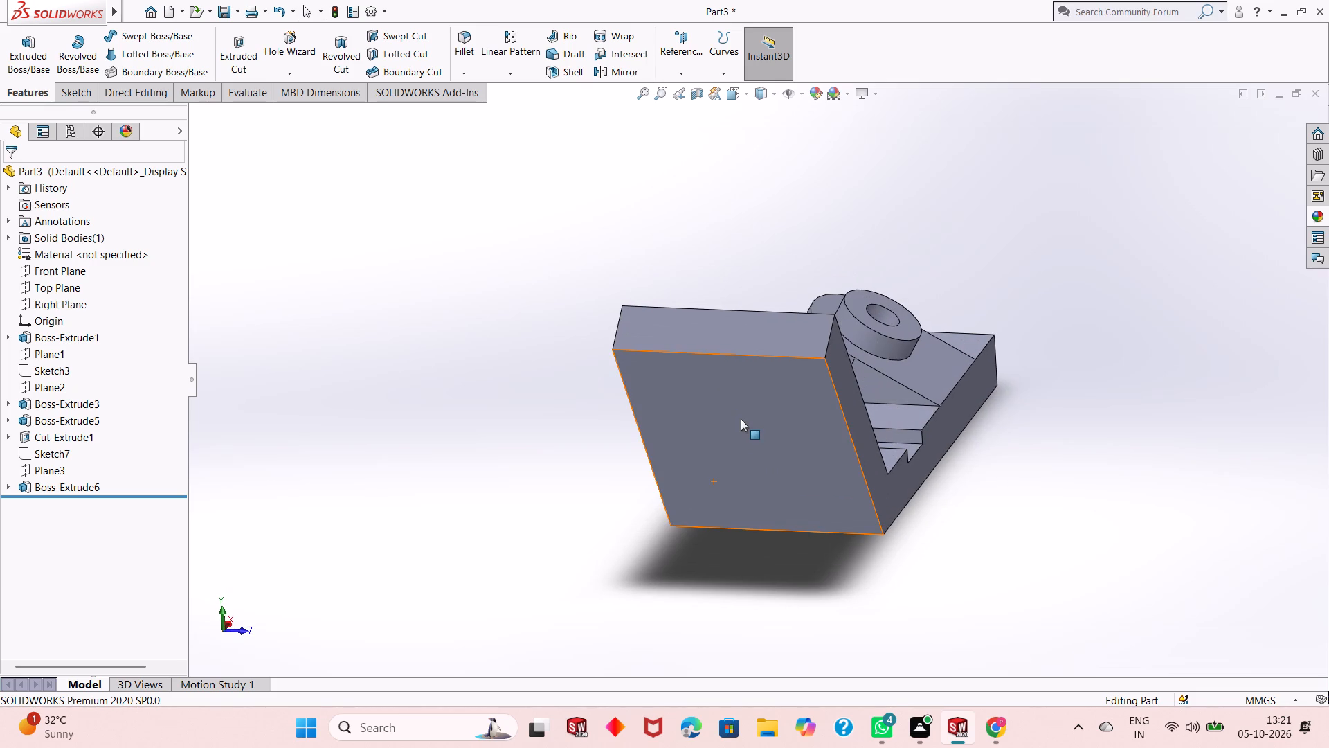
Open a sketch on the inclined plate's upper end face and sketch a circle about 55 mm in diameter over the block.
{"action": "left_click", "coordinate": [721, 330]}
{"action": "left_click", "coordinate": [790, 283]}
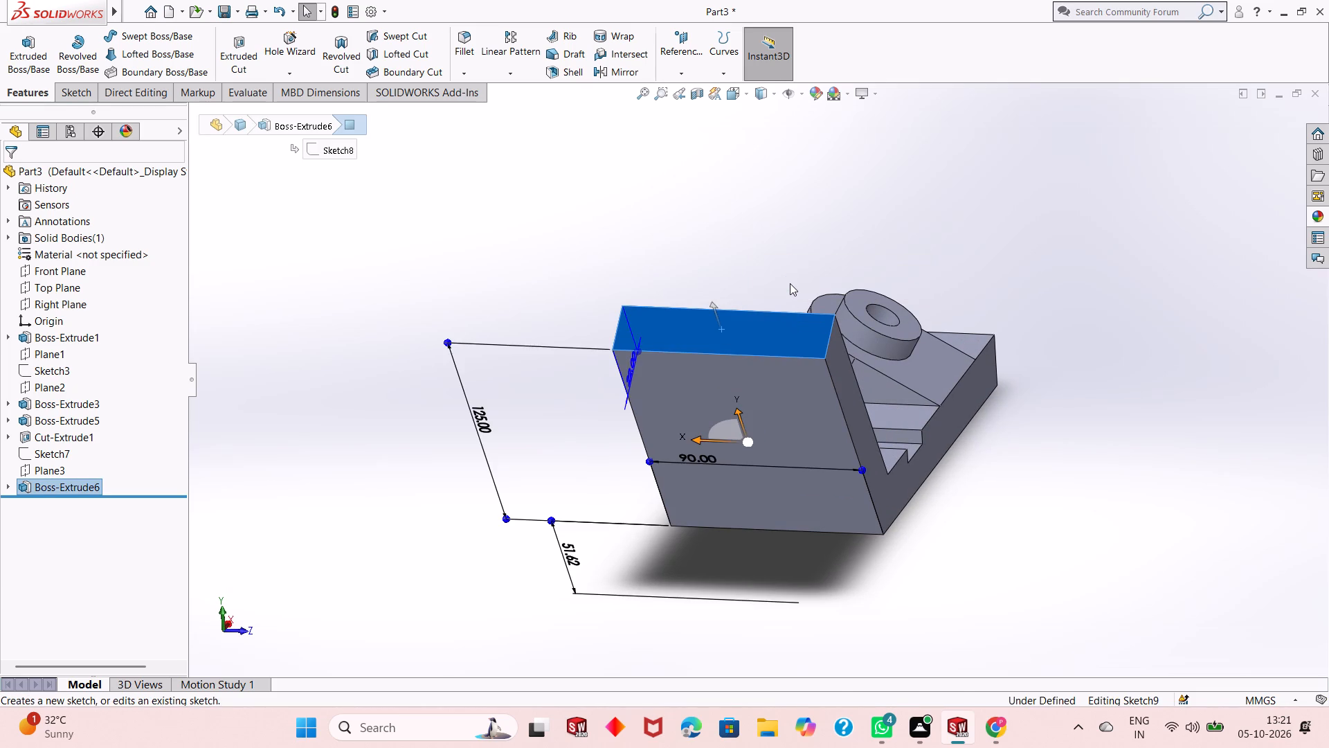
{"action": "key", "text": "ctrl+8"}
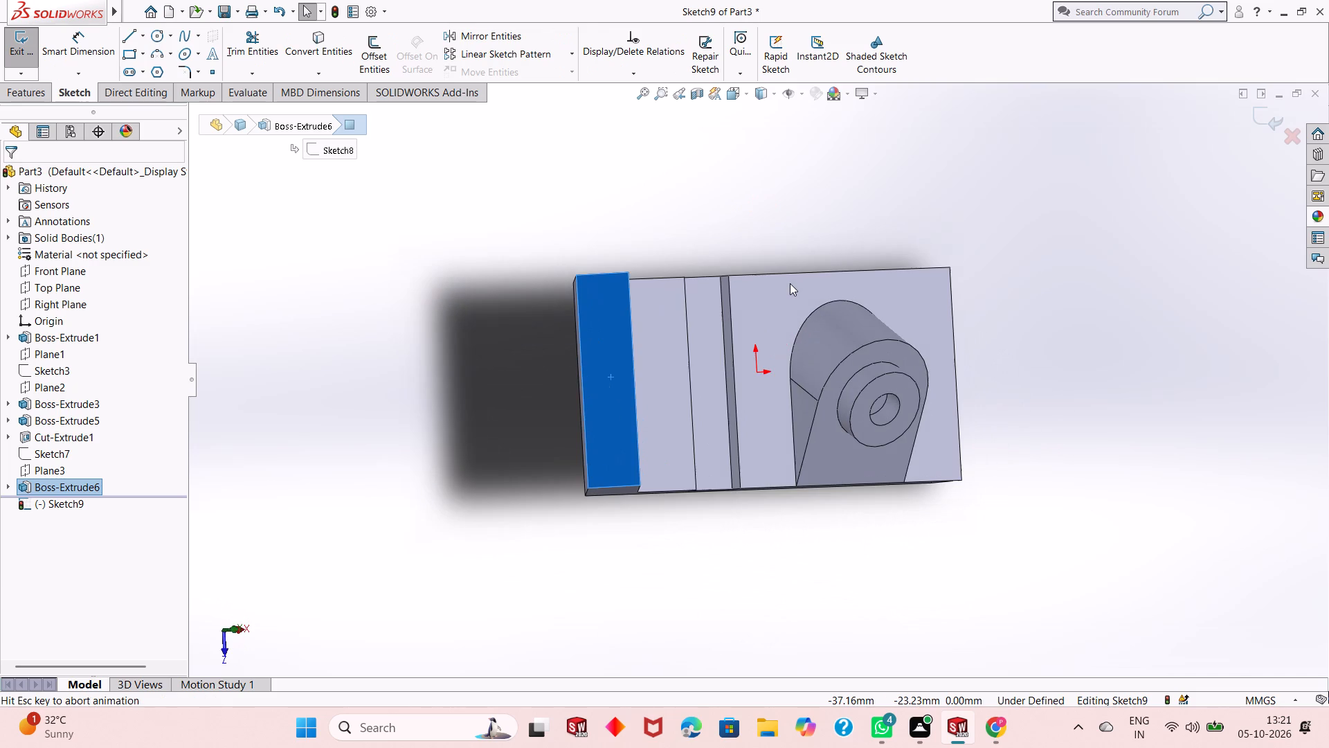
{"action": "key", "text": "ctrl+8"}
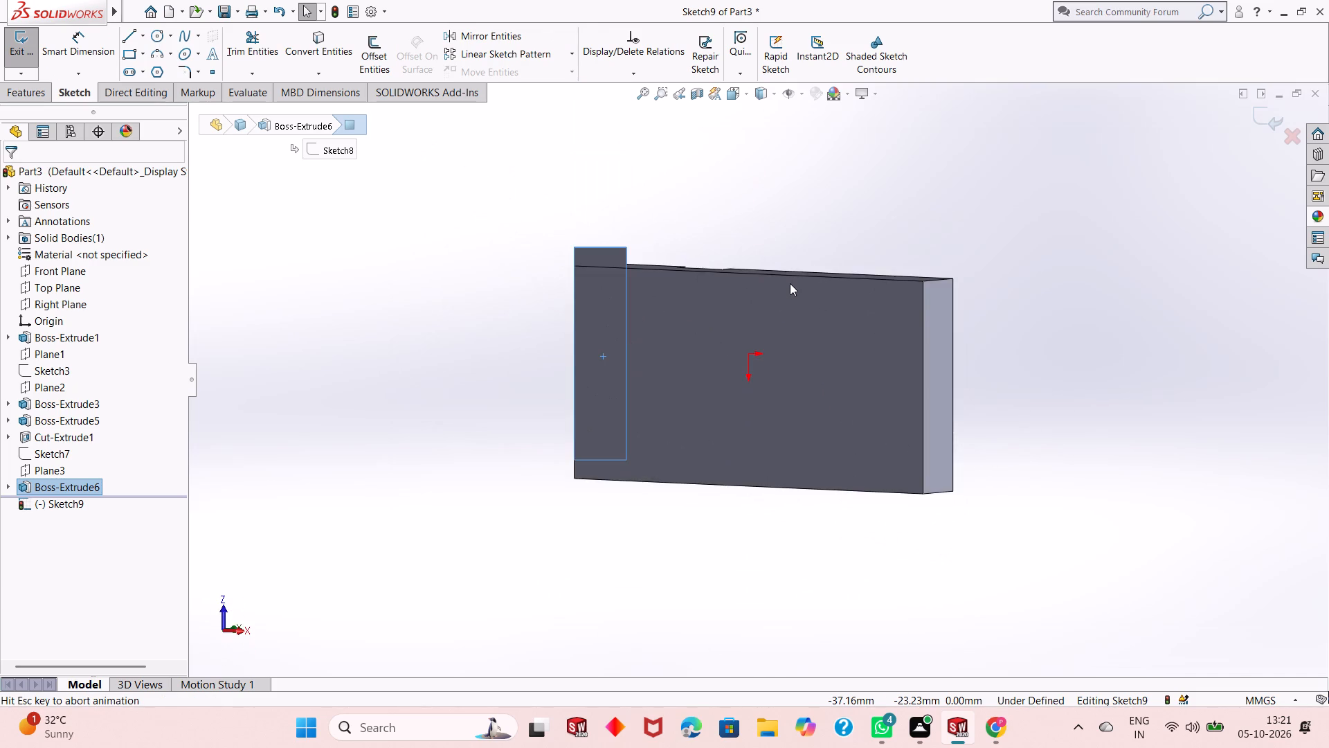
{"action": "key", "text": "ctrl+8"}
{"action": "left_click", "coordinate": [382, 364]}
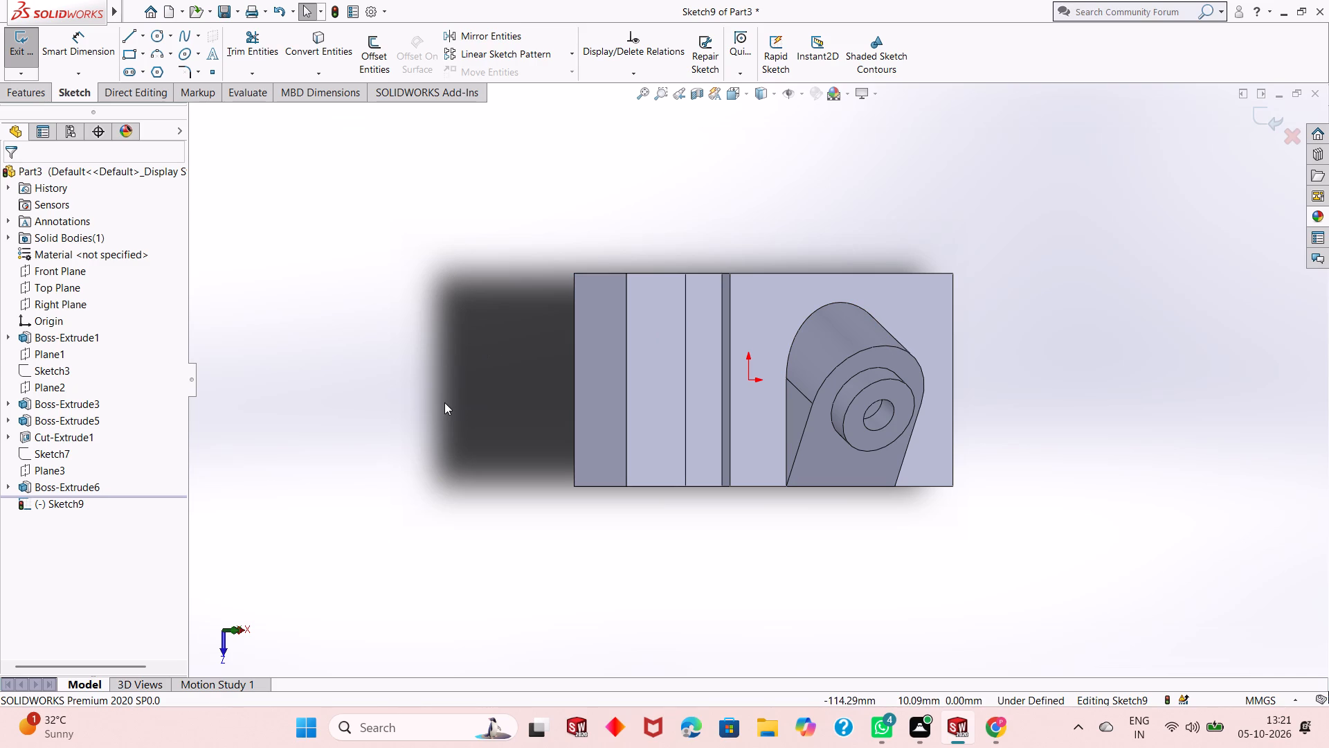
{"action": "middle_click_drag", "start_coordinate": [642, 574], "coordinate": [640, 403]}
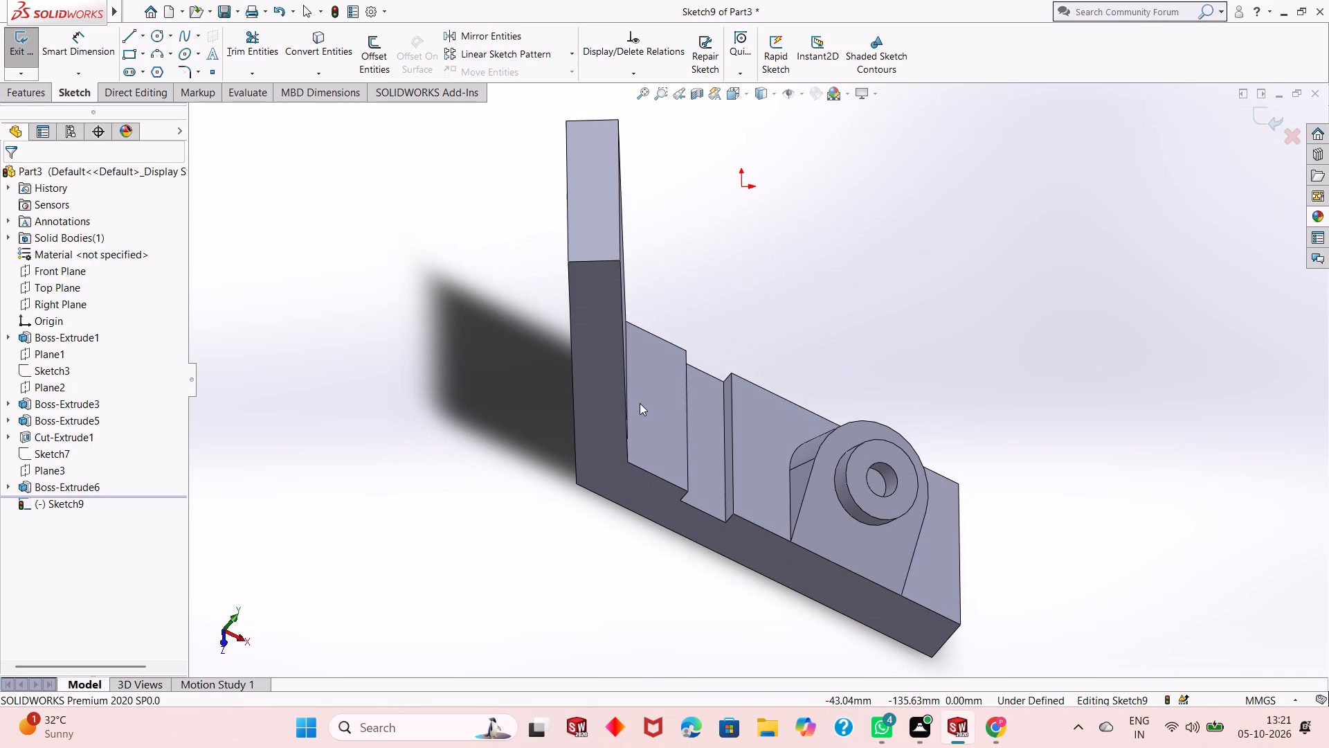
{"action": "key", "text": "ctrl+8"}
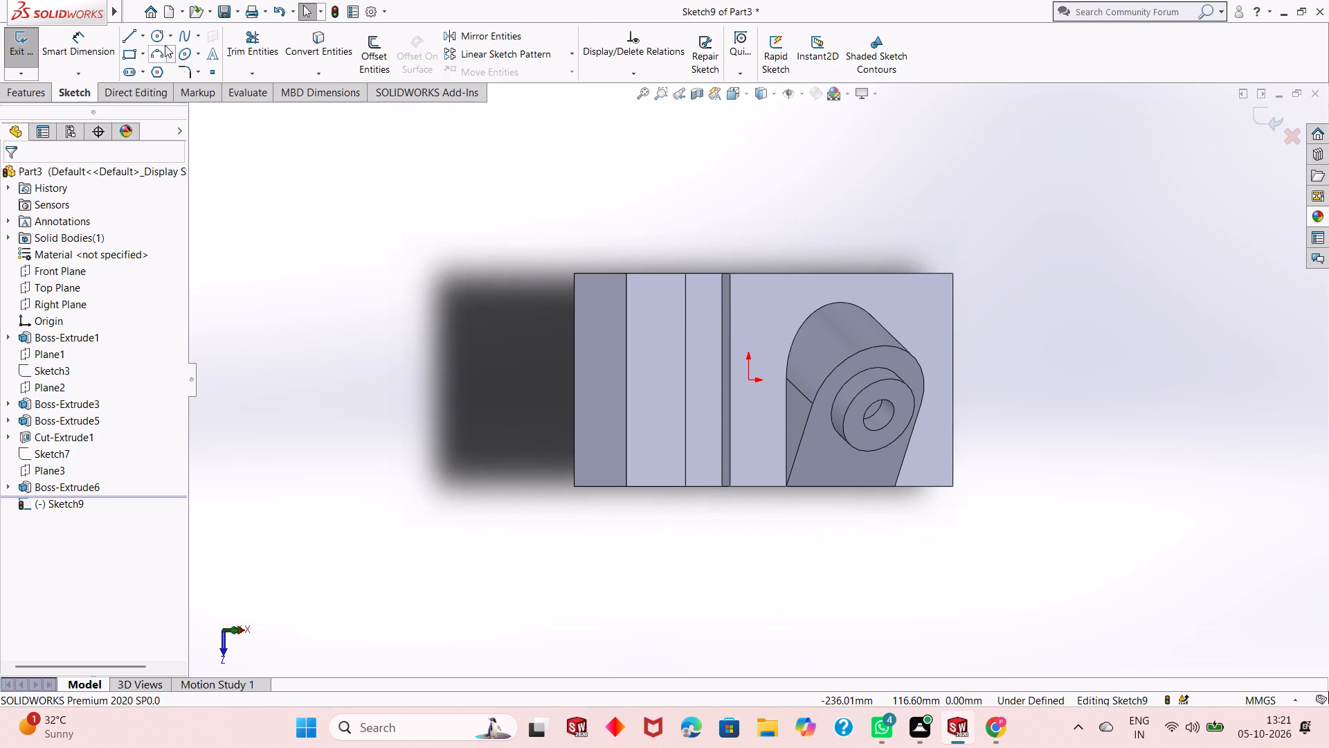
{"action": "left_click", "coordinate": [162, 38]}
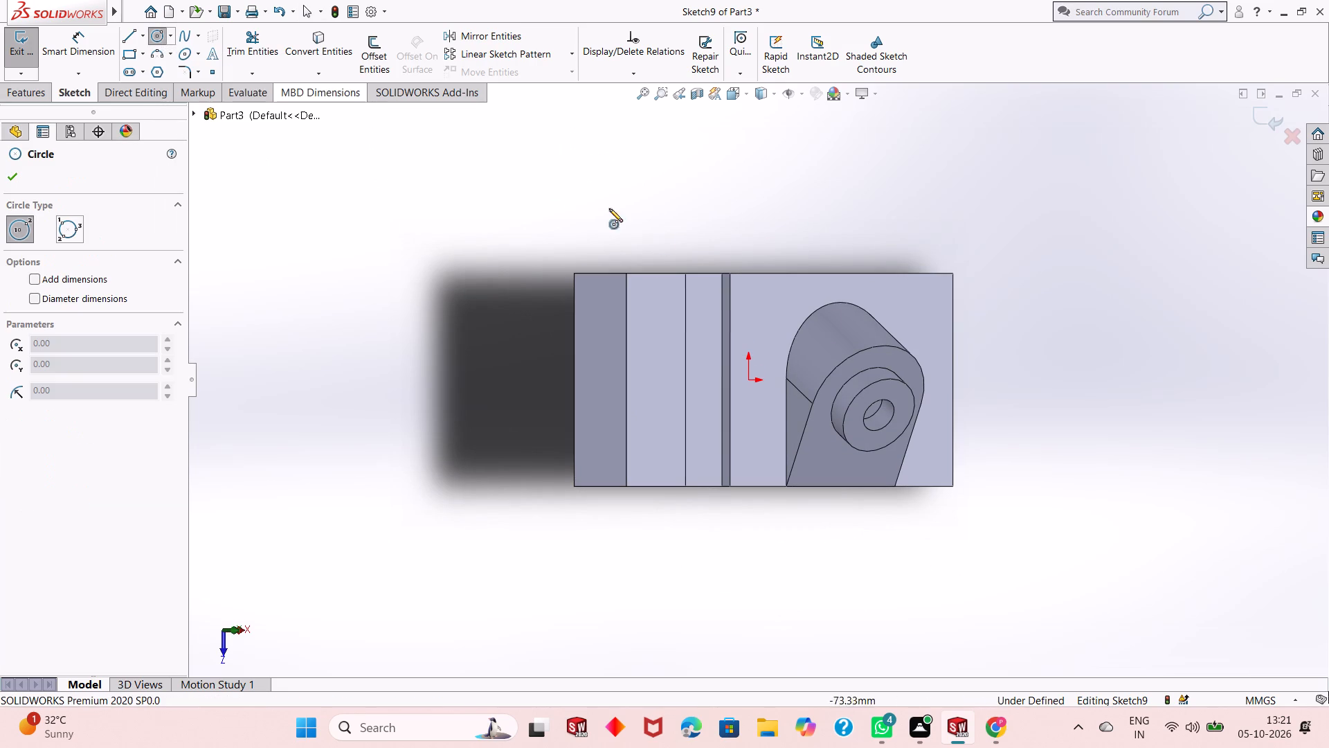
{"action": "left_click", "coordinate": [696, 368]}
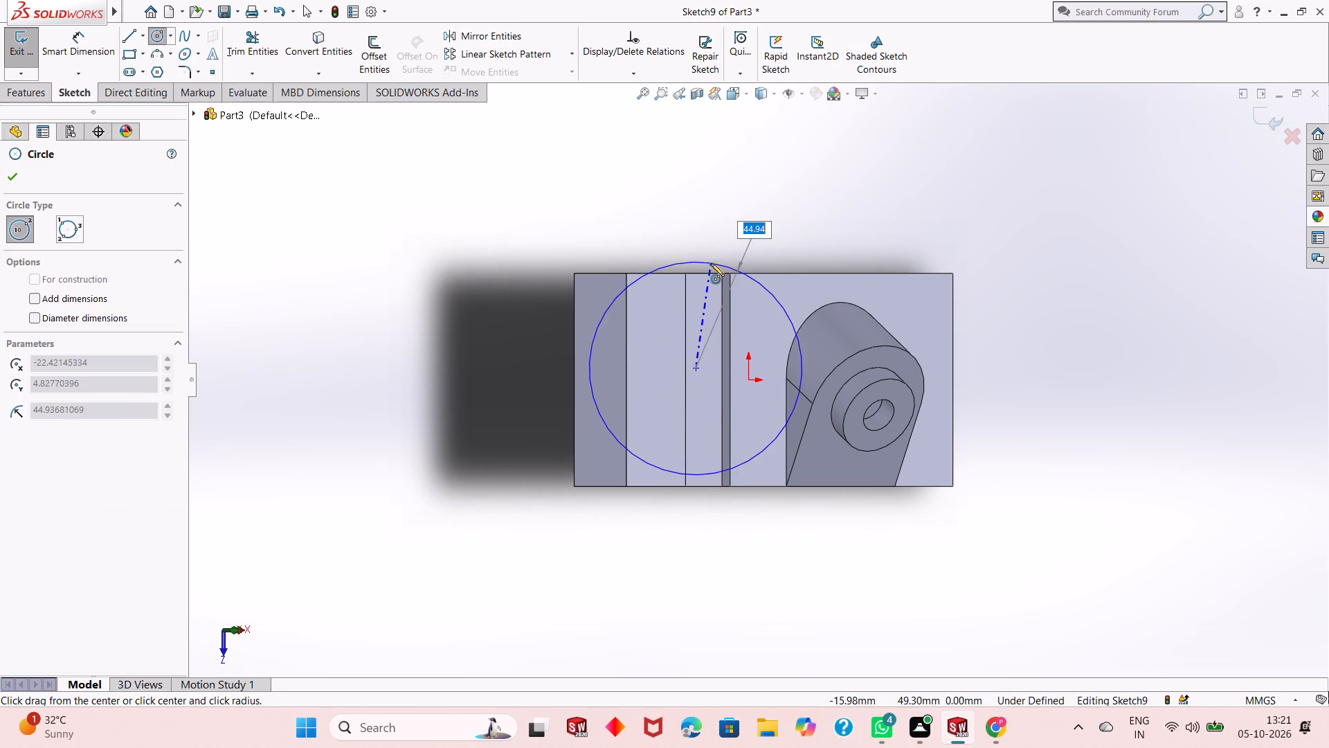
{"action": "left_click", "coordinate": [700, 304]}
{"action": "right_click", "coordinate": [424, 268]}
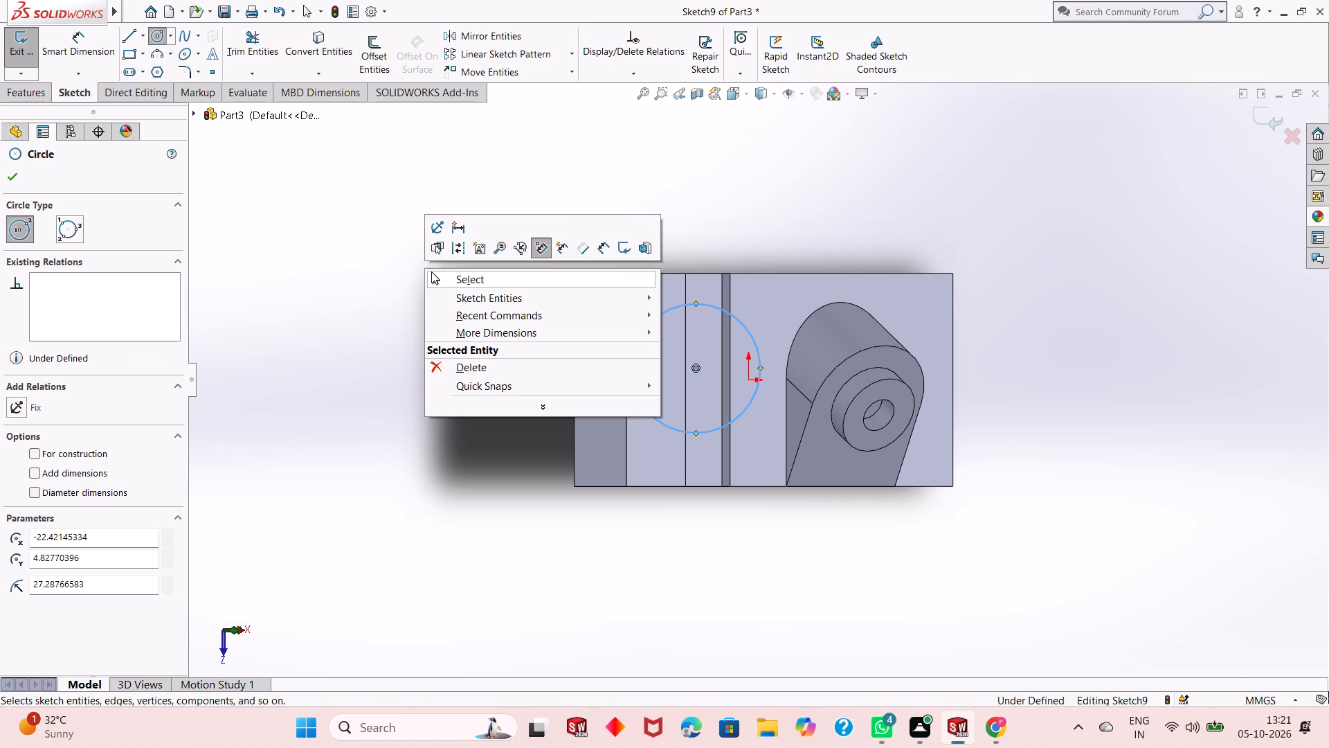
{"action": "left_click", "coordinate": [431, 271]}
Dimension the circle's diameter as 110 mm.
{"action": "left_click", "coordinate": [84, 45]}
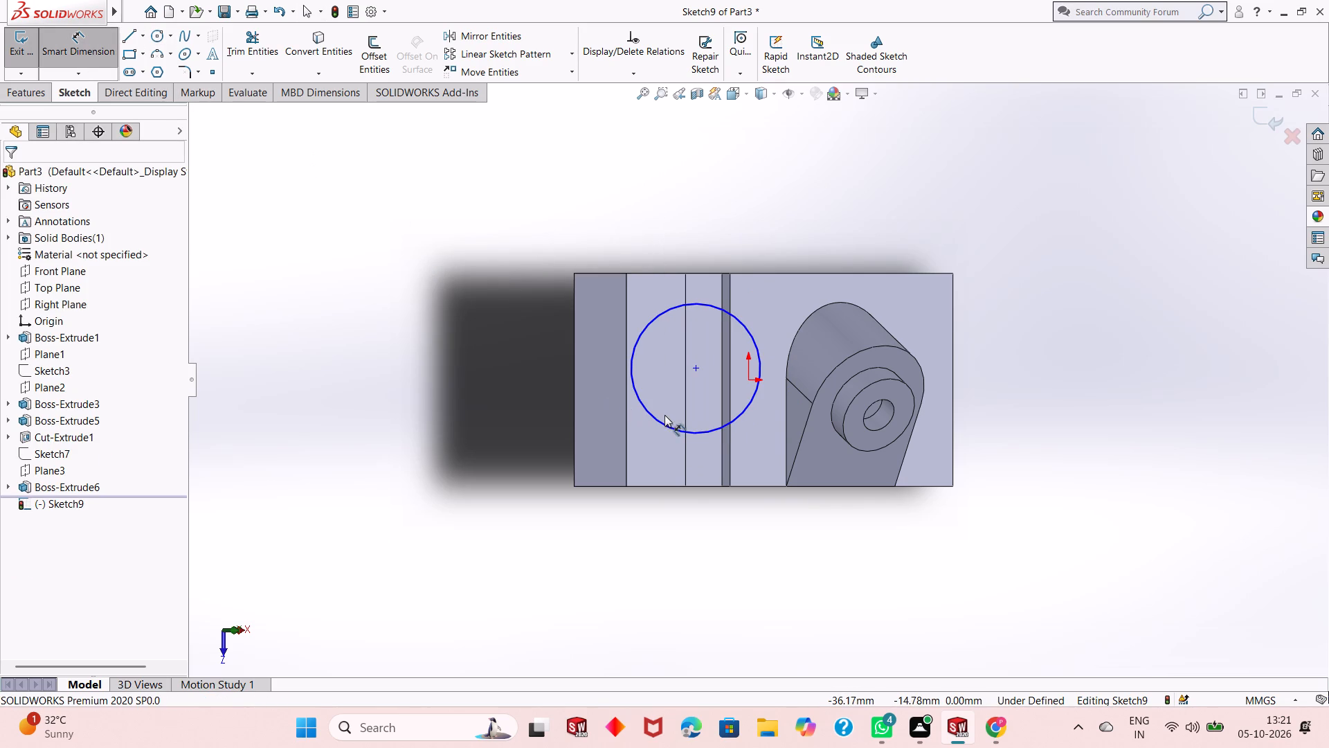
{"action": "left_click", "coordinate": [663, 424]}
{"action": "left_click", "coordinate": [589, 611]}
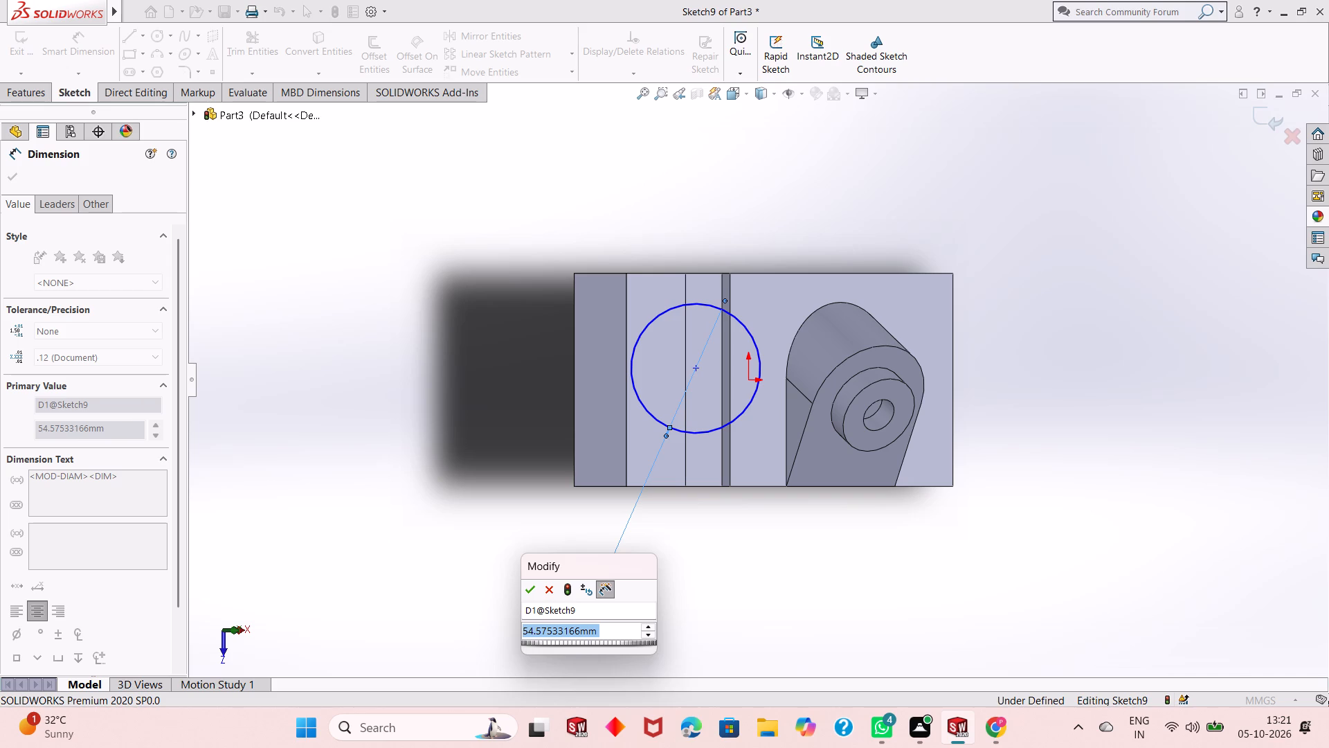
{"action": "type", "text": "55"}
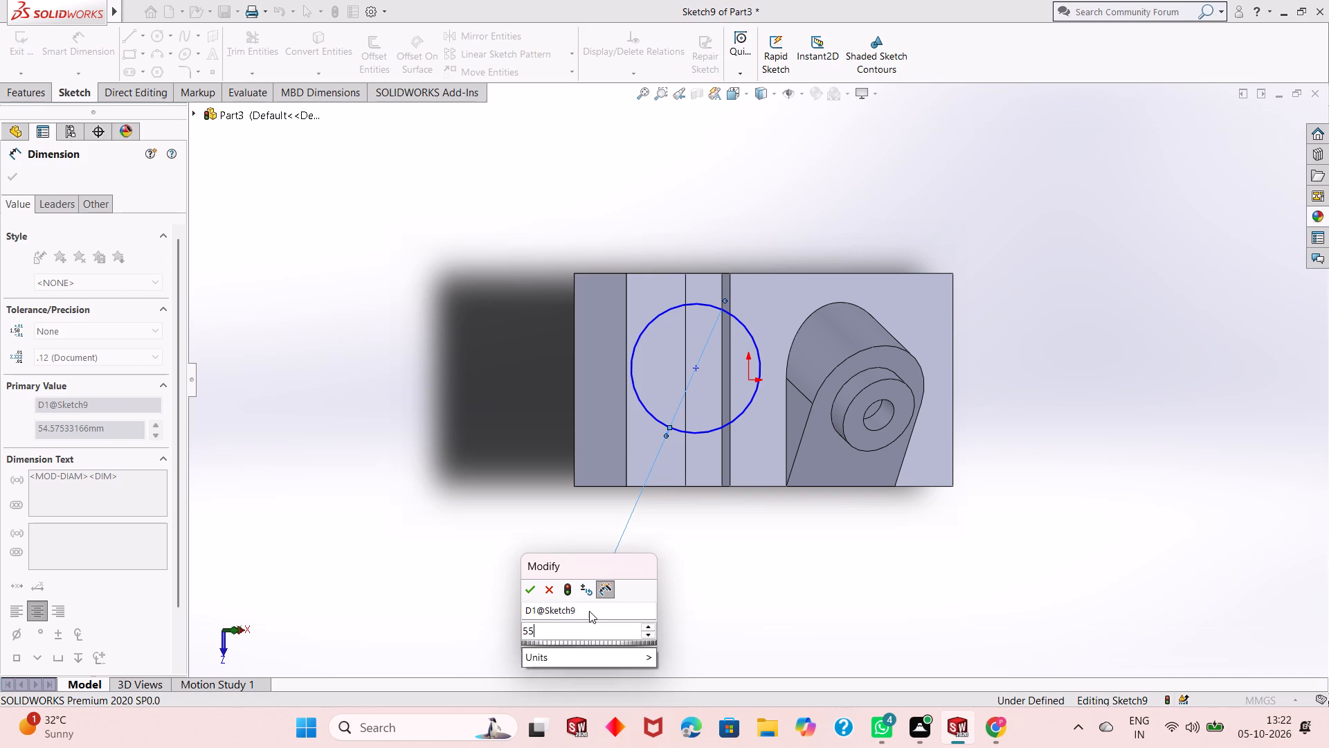
{"action": "type", "text": "+55"}
{"action": "key", "text": "Return"}
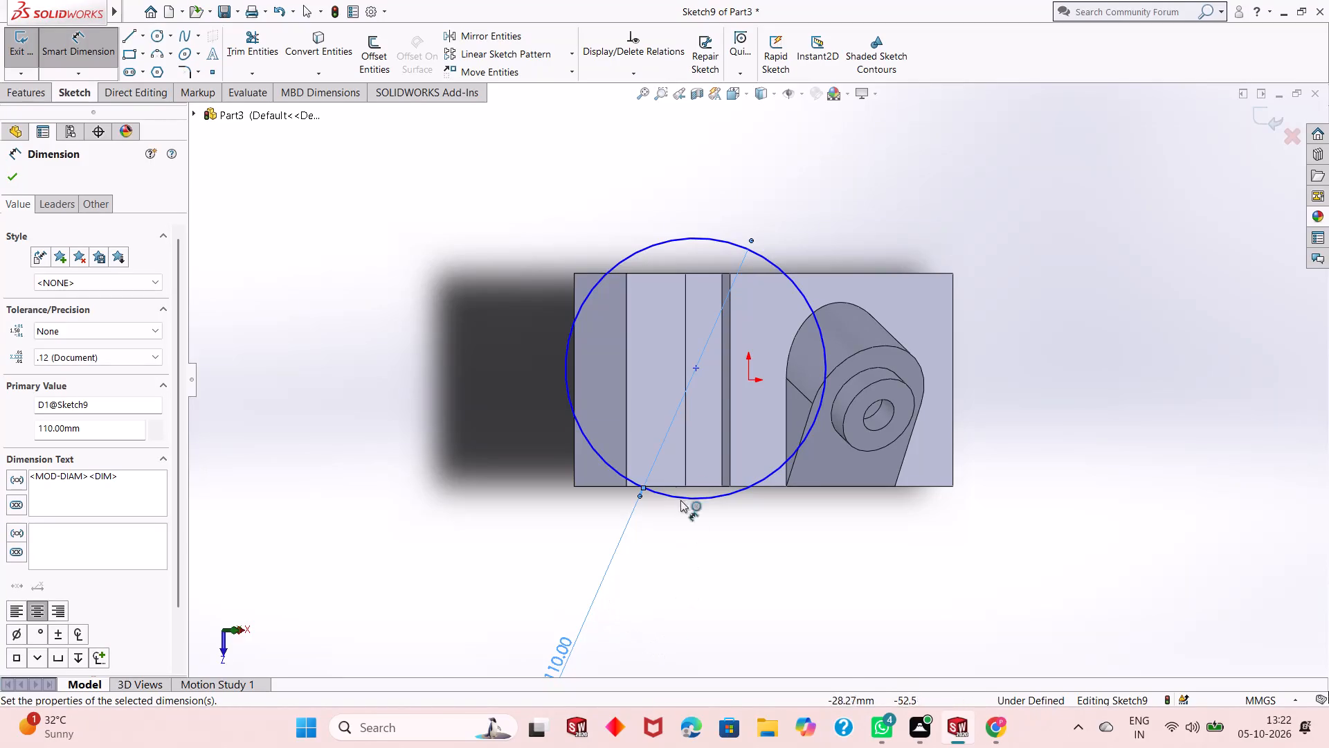
Dimension the circle's centre 55 mm from the outer long edge of the plate's end face.
{"action": "left_click", "coordinate": [695, 367]}
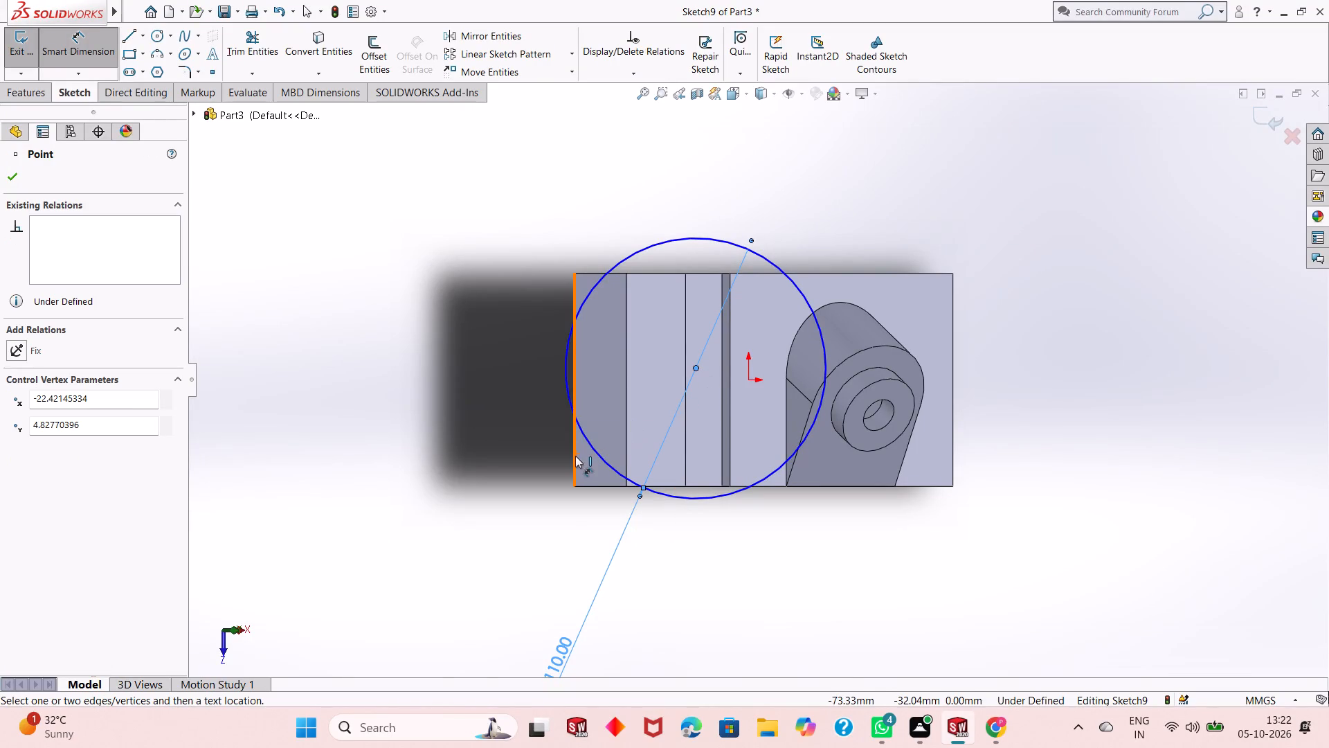
{"action": "left_click", "coordinate": [575, 456]}
{"action": "left_click", "coordinate": [579, 222]}
{"action": "type", "text": "55"}
{"action": "key", "text": "Return"}
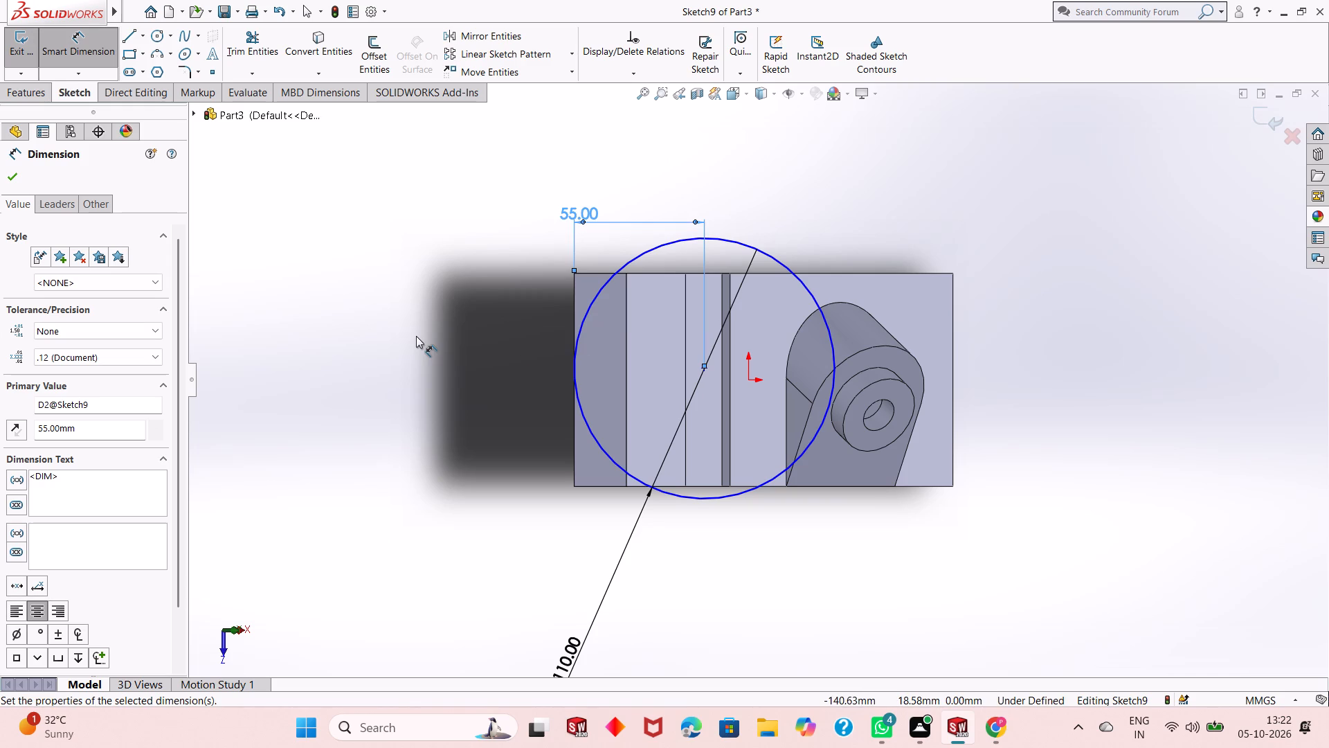
Align the circle's centre with the origin across the plate's width using a 0 mm dimension.
{"action": "middle_click_drag", "start_coordinate": [887, 582], "coordinate": [876, 492]}
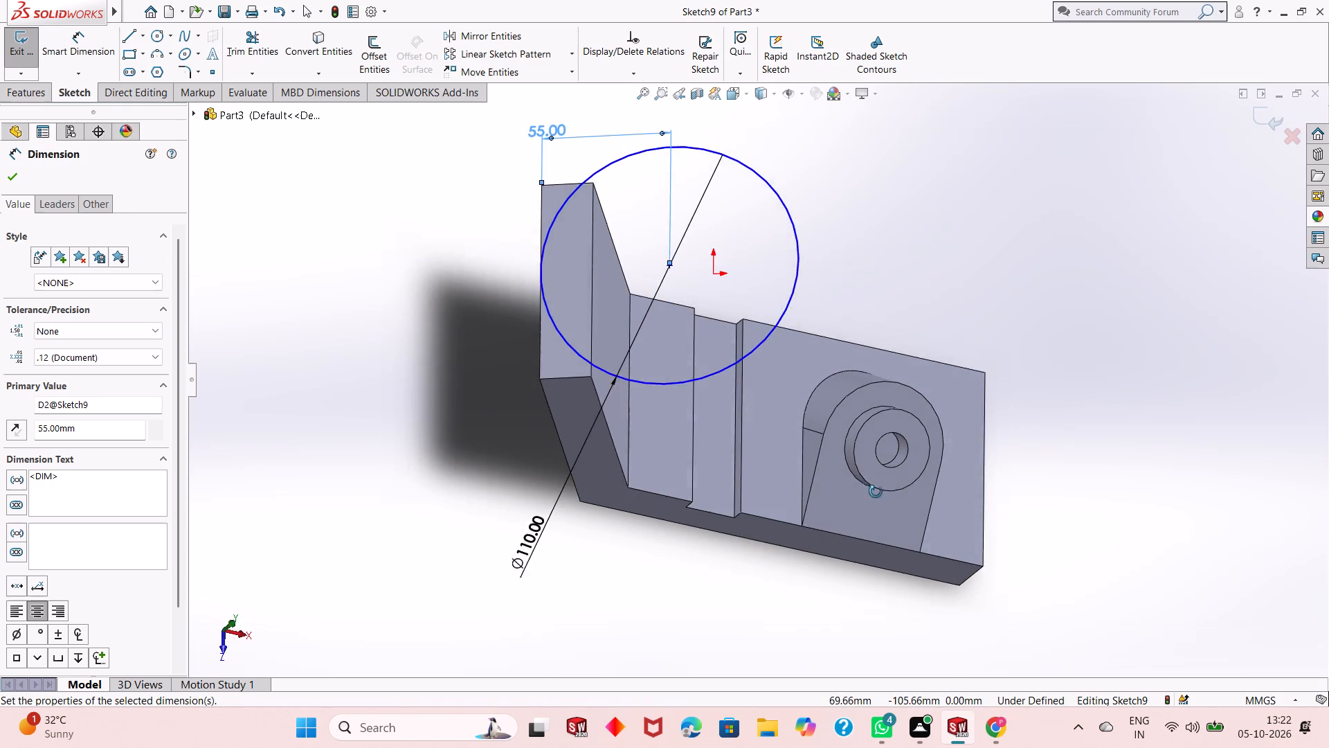
{"action": "middle_click_drag", "start_coordinate": [876, 492], "coordinate": [883, 553]}
{"action": "key", "text": "ctrl+8"}
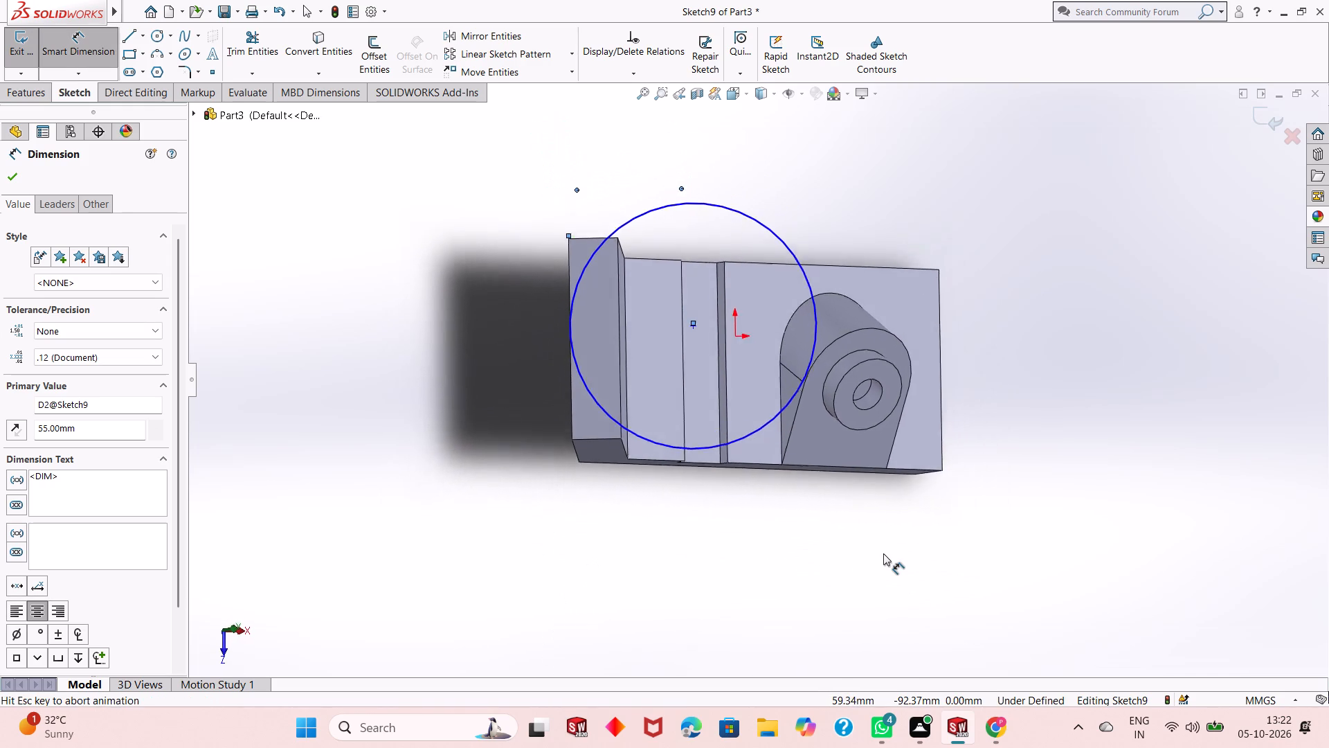
{"action": "scroll", "coordinate": [730, 345], "scroll_direction": "up", "scroll_amount": 1}
{"action": "scroll", "coordinate": [717, 244], "scroll_direction": "down", "scroll_amount": 2}
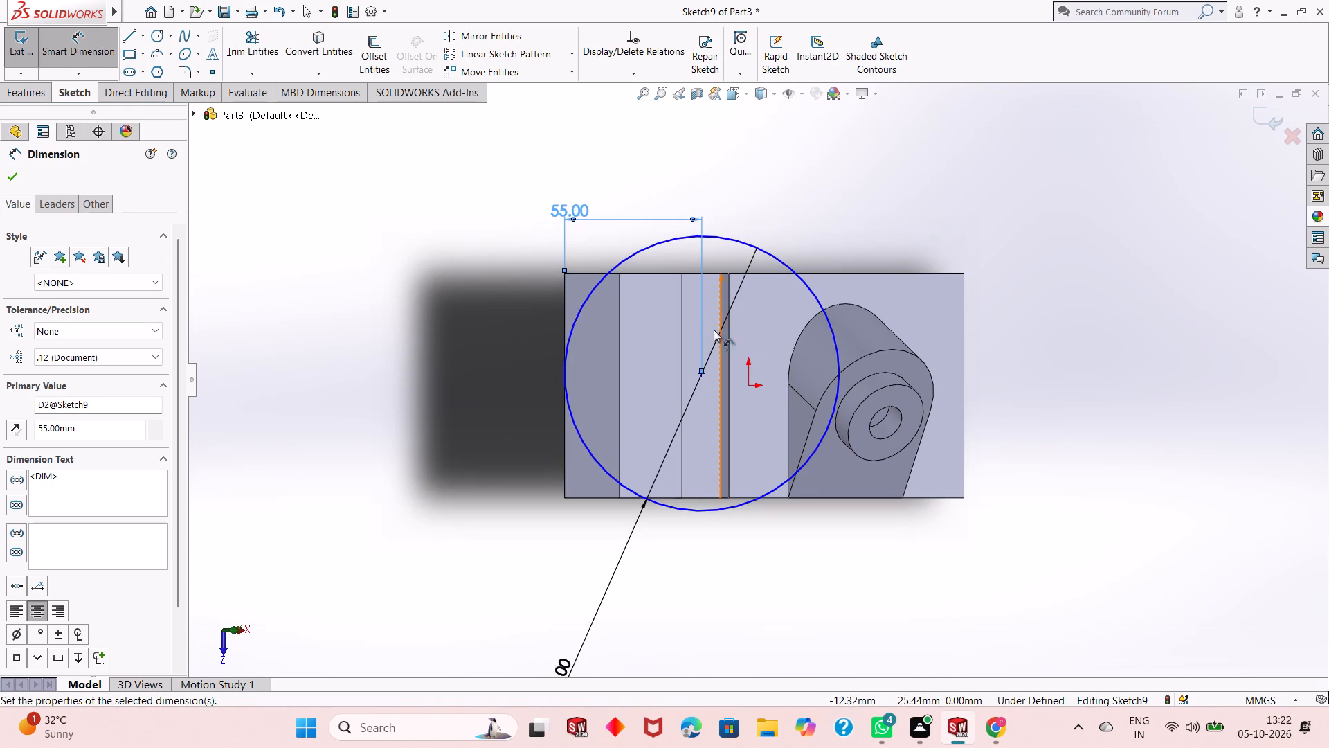
{"action": "left_click", "coordinate": [701, 375]}
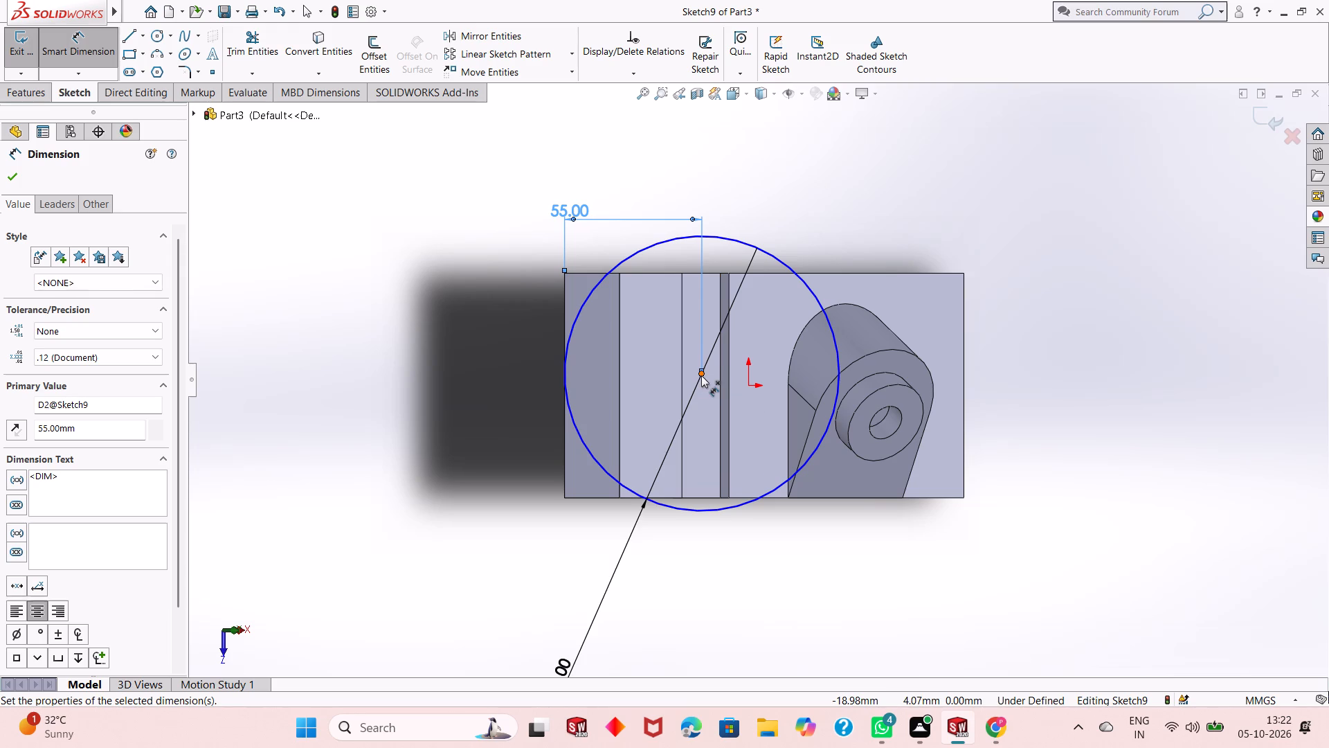
{"action": "left_click", "coordinate": [752, 386]}
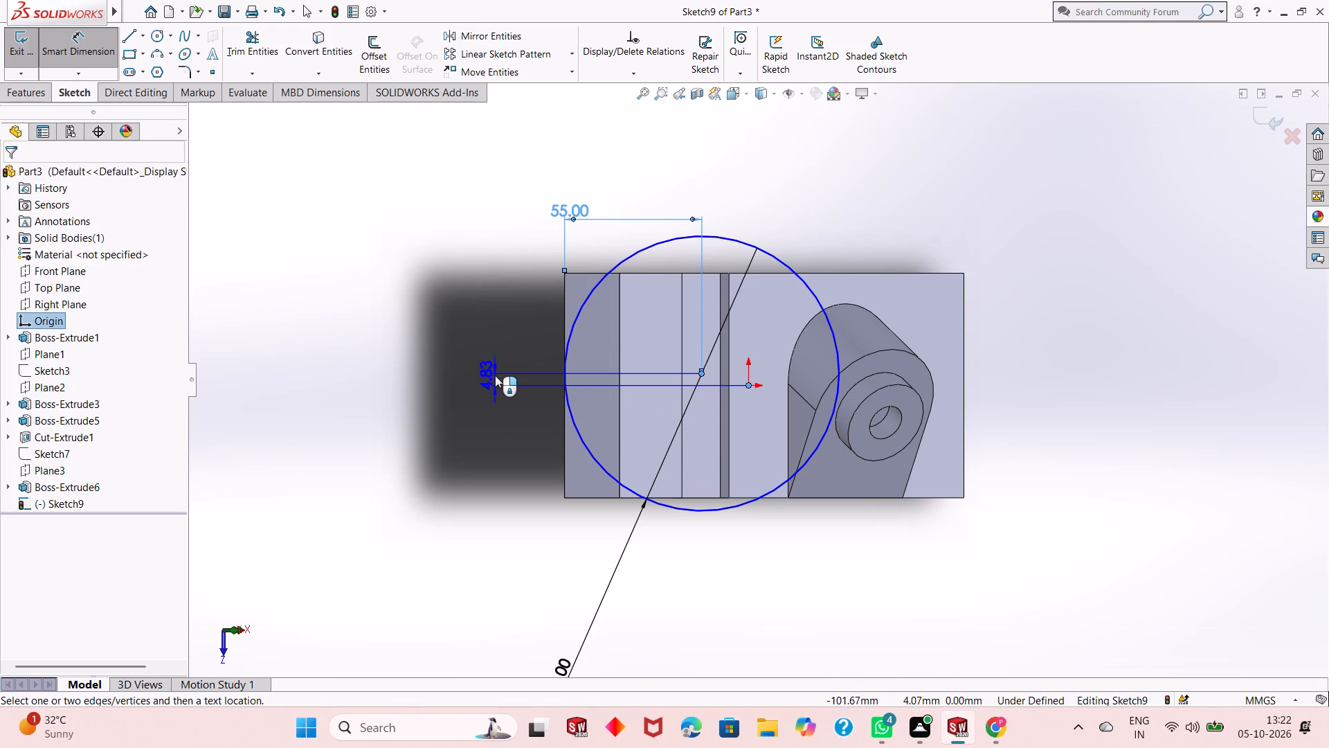
{"action": "left_click", "coordinate": [494, 377]}
{"action": "key", "text": "0"}
{"action": "key", "text": "Return"}
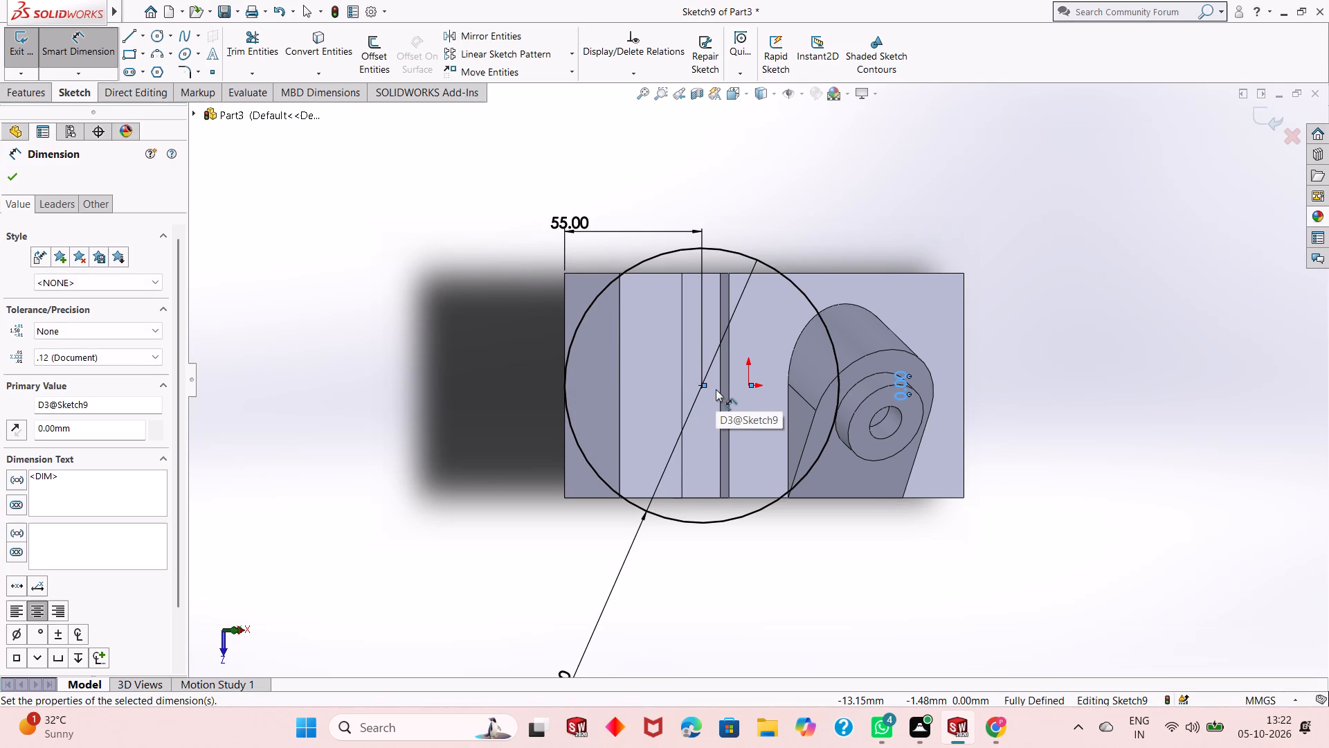
{"action": "scroll", "coordinate": [750, 389], "scroll_direction": "down", "scroll_amount": 6}
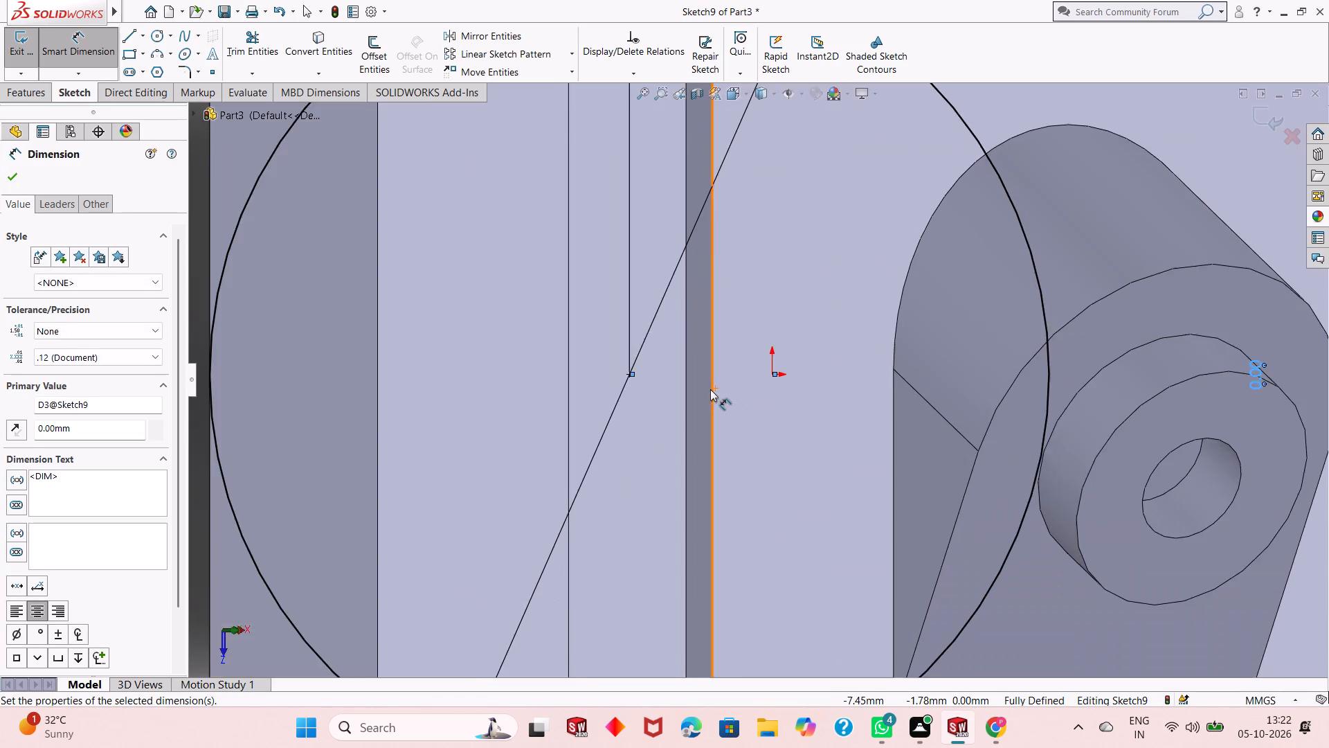
{"action": "scroll", "coordinate": [710, 389], "scroll_direction": "up", "scroll_amount": 4}
{"action": "scroll", "coordinate": [710, 389], "scroll_direction": "down", "scroll_amount": 1}
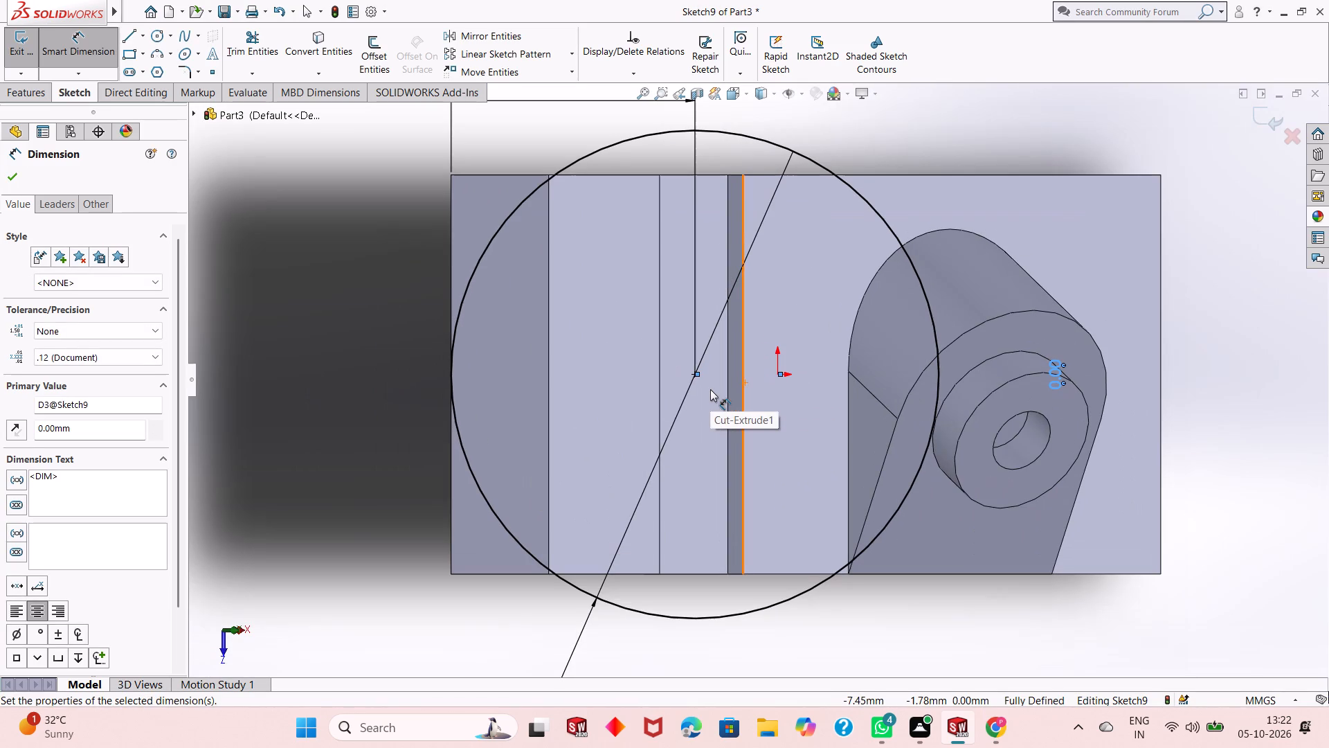
{"action": "right_click", "coordinate": [288, 402]}
{"action": "left_click", "coordinate": [311, 444]}
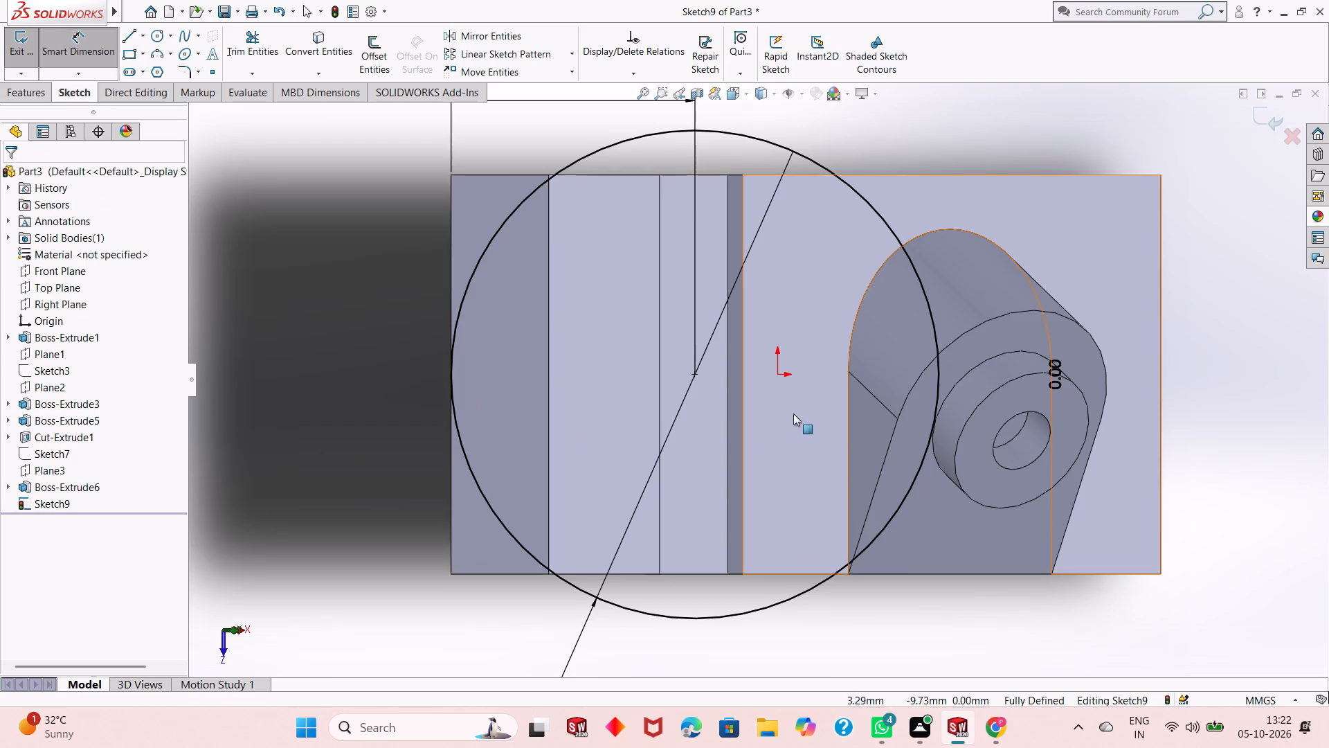
Examine the circle's size and position relative to the plate's end face and the block's long edges.
{"action": "scroll", "coordinate": [771, 400], "scroll_direction": "up", "scroll_amount": 3}
{"action": "scroll", "coordinate": [768, 350], "scroll_direction": "down", "scroll_amount": 1}
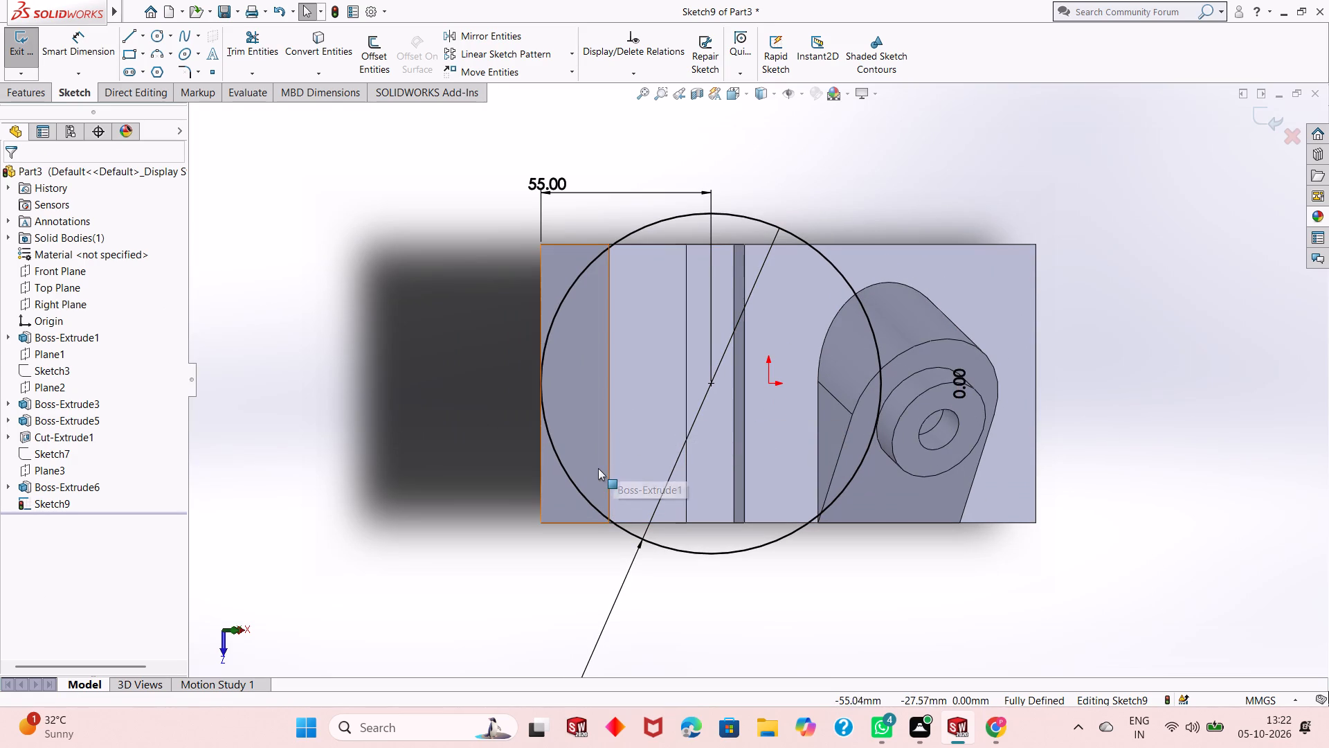
{"action": "scroll", "coordinate": [598, 468], "scroll_direction": "down", "scroll_amount": 1}
{"action": "scroll", "coordinate": [600, 461], "scroll_direction": "up", "scroll_amount": 1}
{"action": "scroll", "coordinate": [600, 461], "scroll_direction": "down", "scroll_amount": 1}
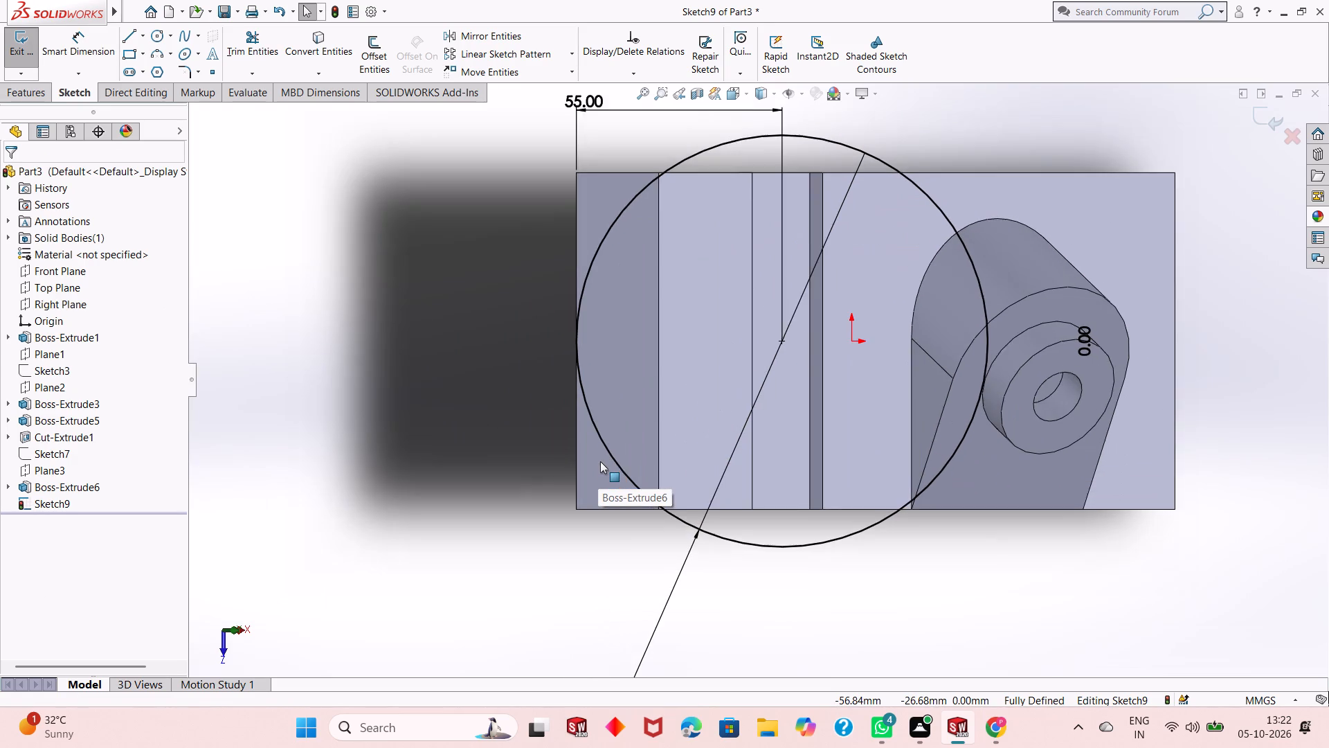
{"action": "scroll", "coordinate": [598, 461], "scroll_direction": "up", "scroll_amount": 3}
{"action": "scroll", "coordinate": [1075, 335], "scroll_direction": "down", "scroll_amount": 2}
{"action": "scroll", "coordinate": [608, 376], "scroll_direction": "up", "scroll_amount": 2}
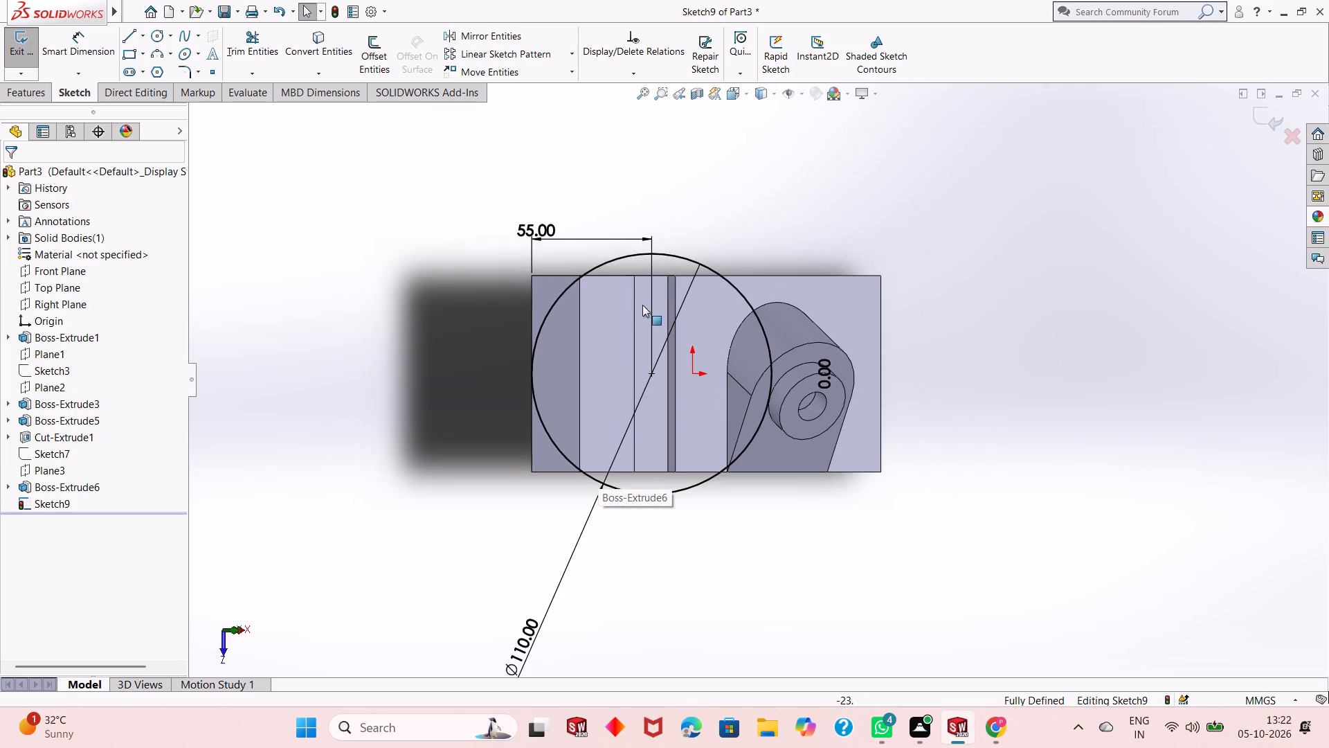
{"action": "scroll", "coordinate": [640, 292], "scroll_direction": "down", "scroll_amount": 2}
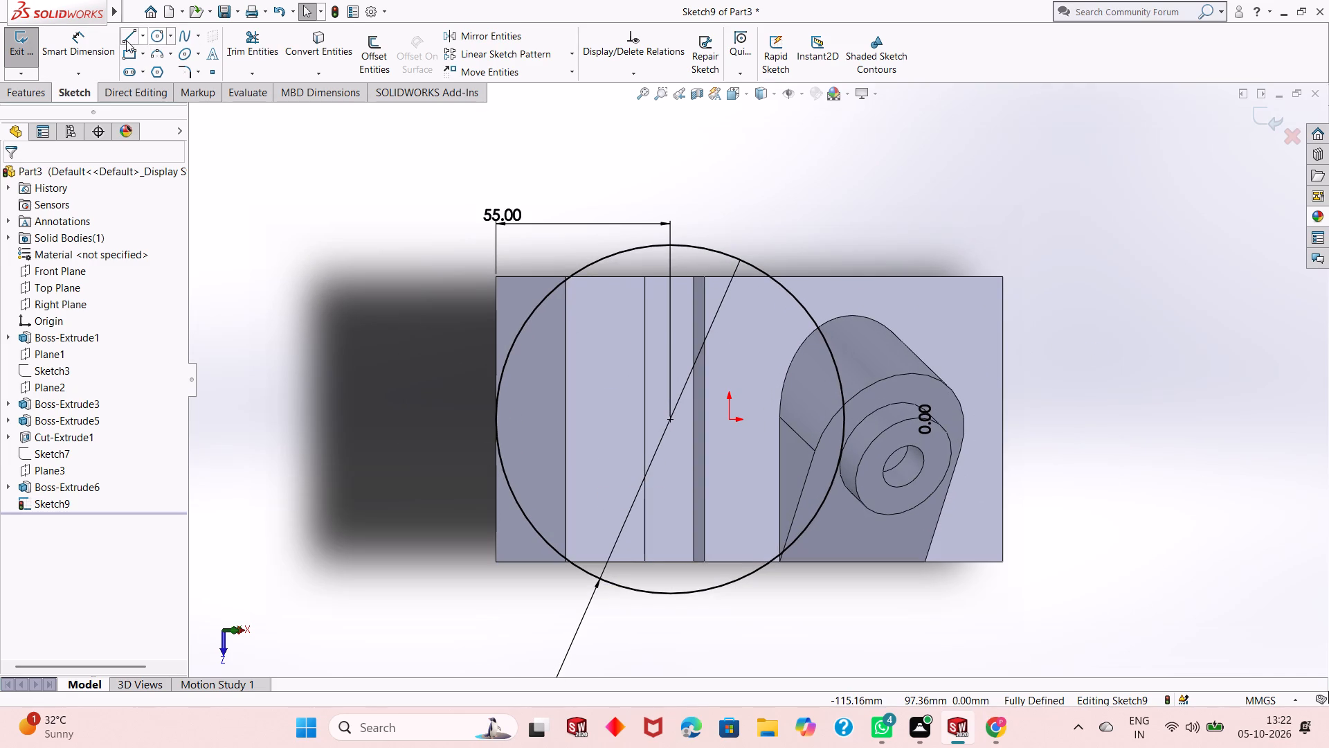
{"action": "left_click", "coordinate": [126, 40]}
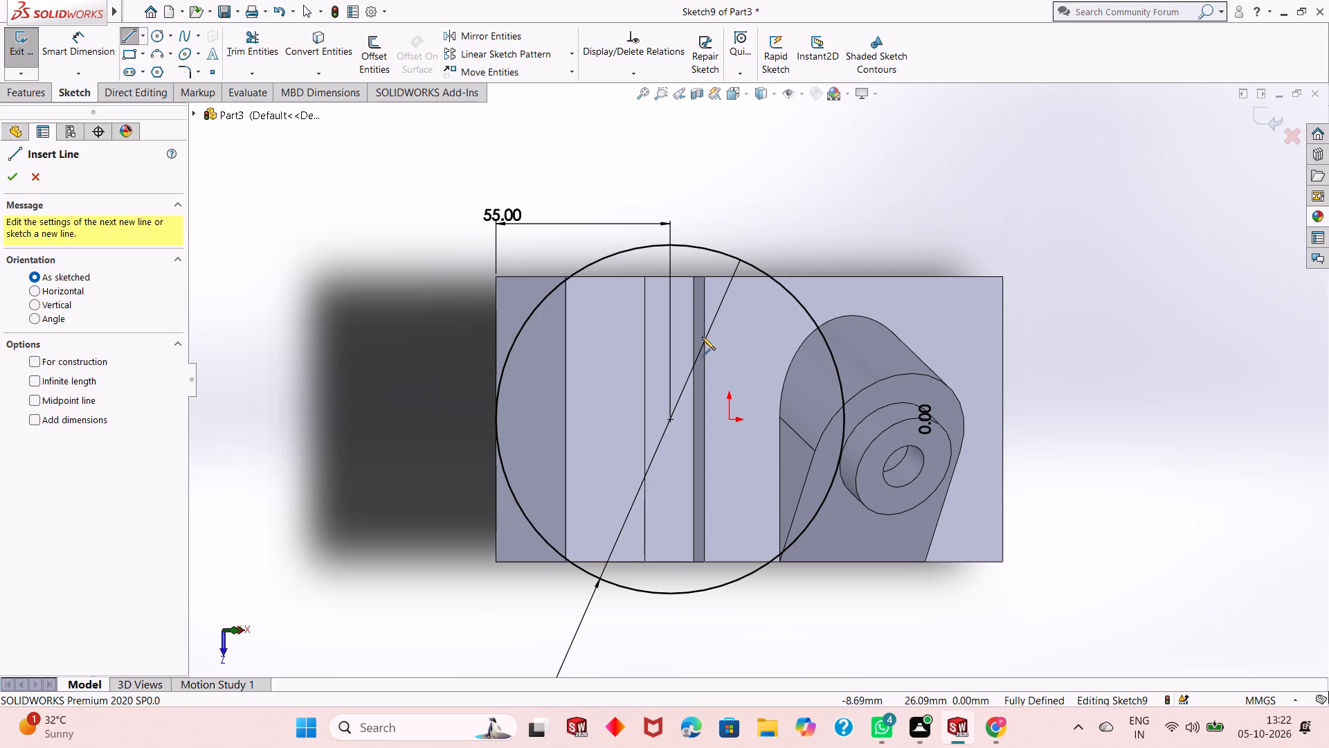
{"action": "key", "text": "Escape"}
Set the circle's diameter to 90 mm.
{"action": "scroll", "coordinate": [637, 337], "scroll_direction": "up", "scroll_amount": 1}
{"action": "scroll", "coordinate": [637, 335], "scroll_direction": "down", "scroll_amount": 2}
{"action": "scroll", "coordinate": [655, 341], "scroll_direction": "up", "scroll_amount": 5}
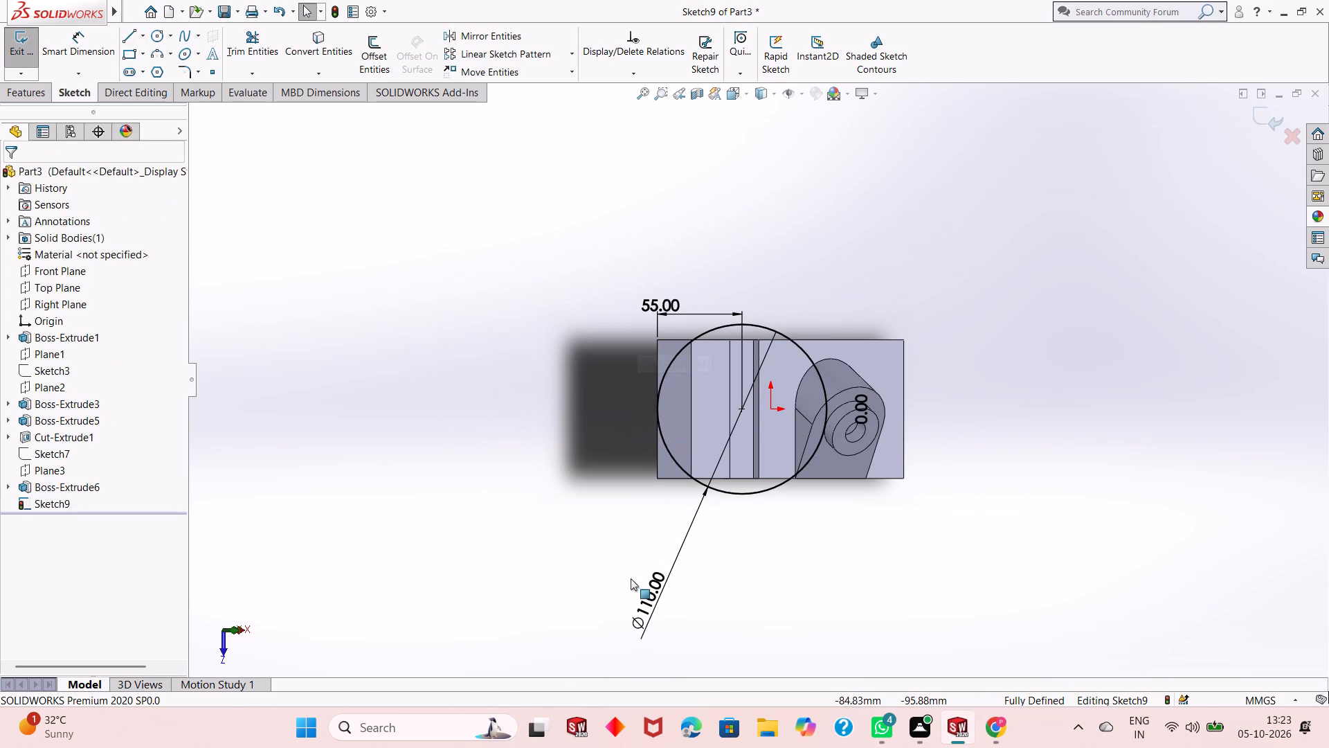
{"action": "double_click", "coordinate": [647, 598]}
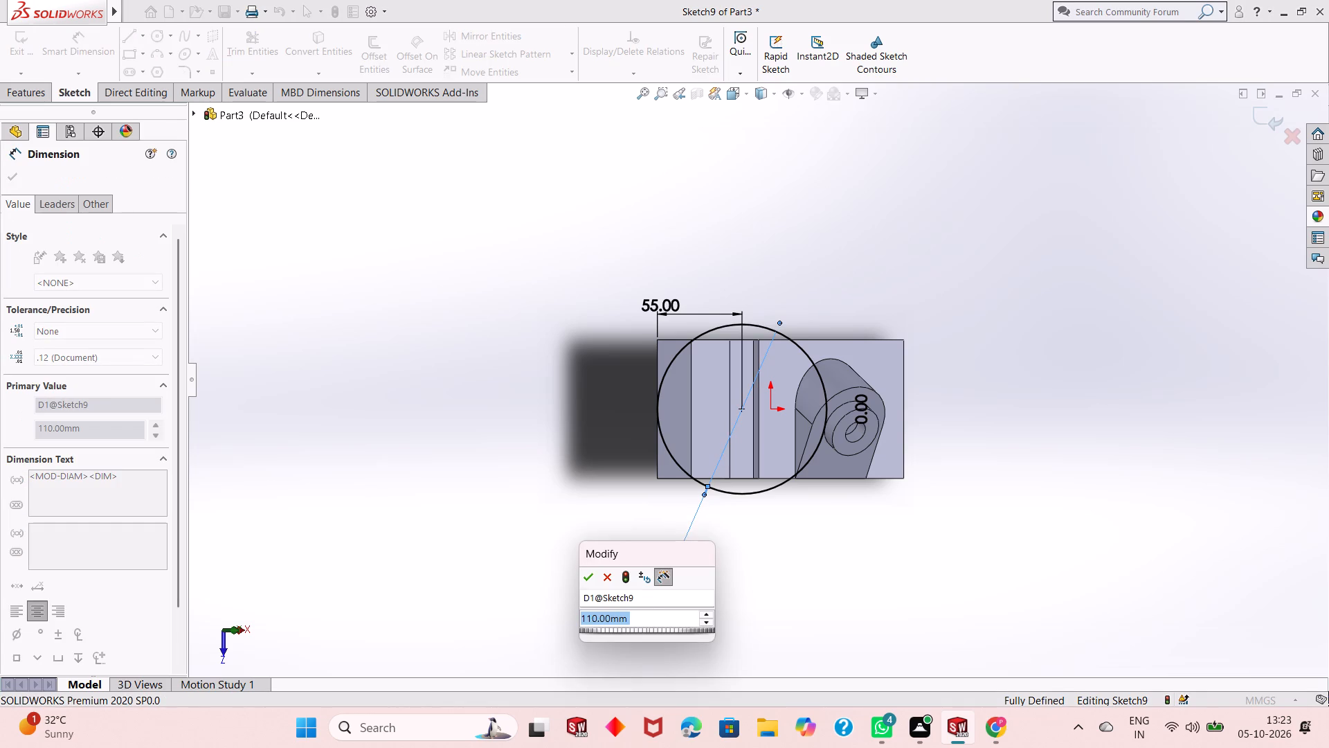
{"action": "type", "text": "90"}
{"action": "key", "text": "Return"}
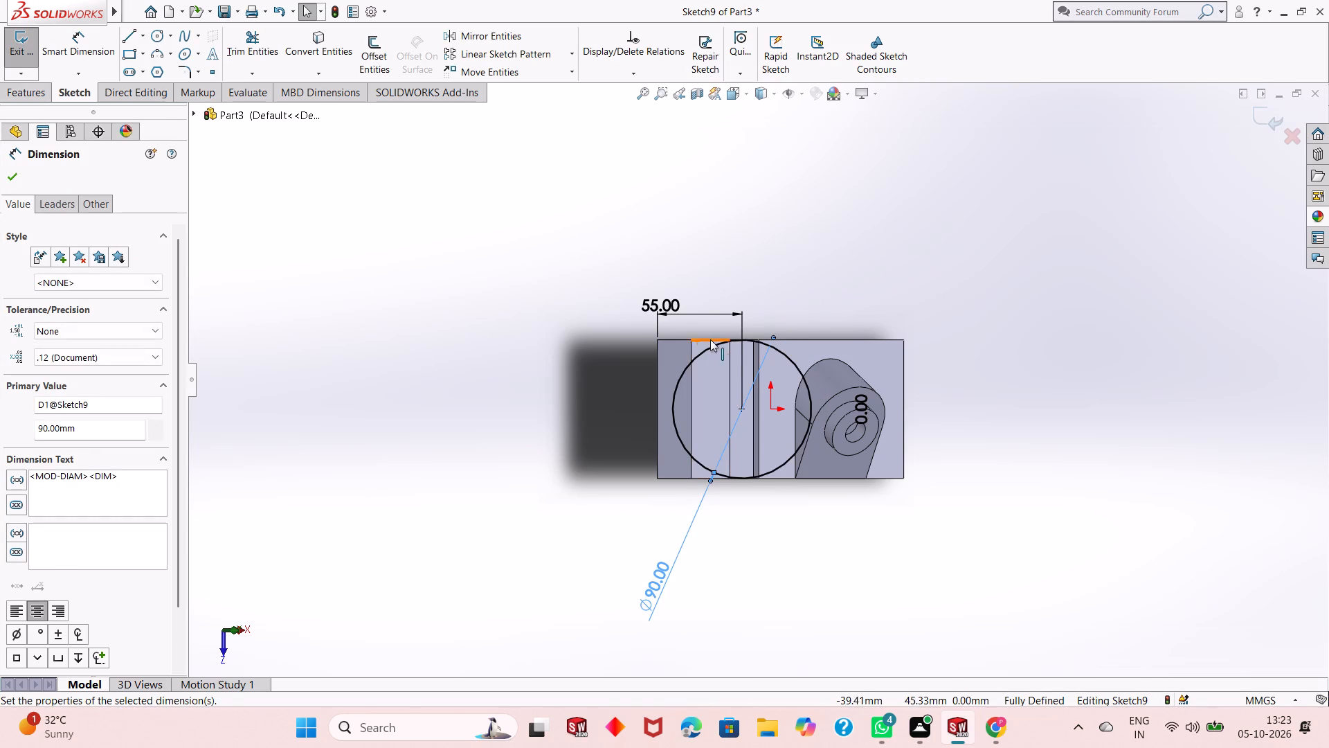
{"action": "scroll", "coordinate": [748, 355], "scroll_direction": "down", "scroll_amount": 3}
{"action": "key", "text": "Escape"}
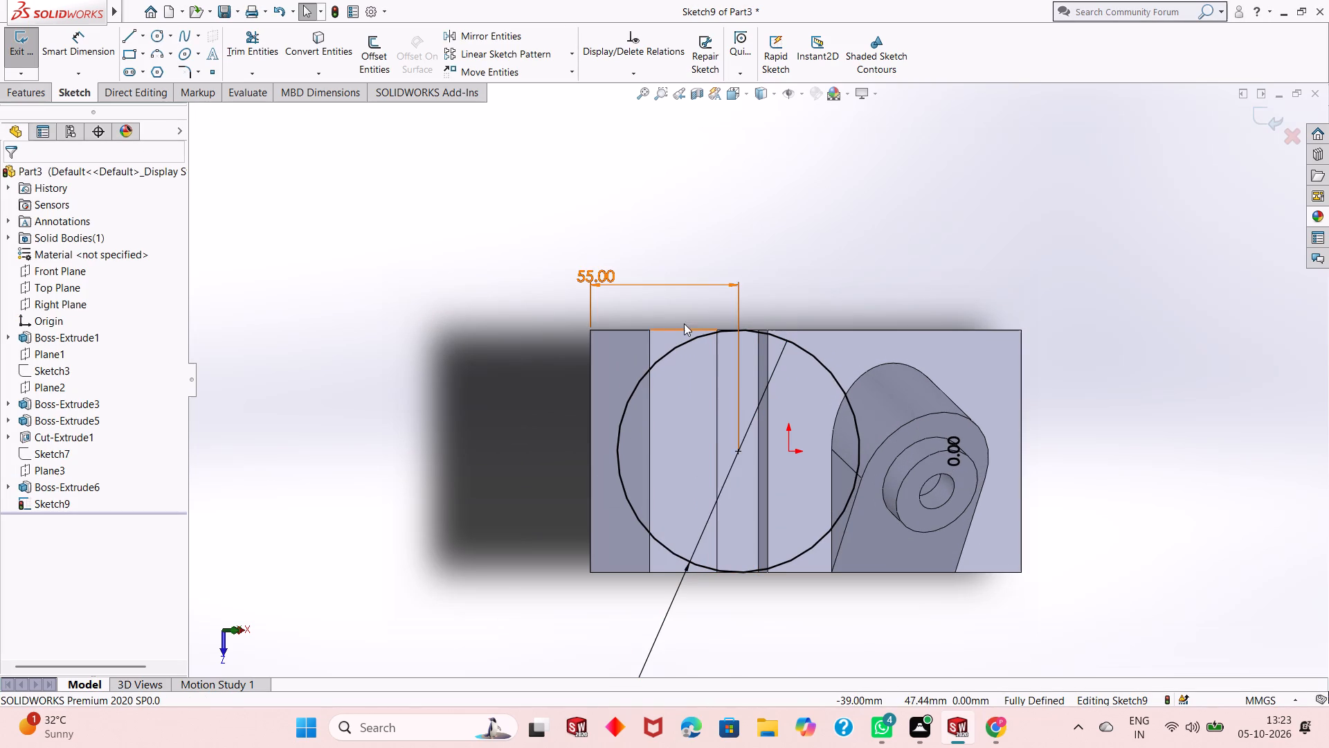
Draw three connected lines from one side of the circle along the plate's outer edge to its opposite side, with 55 mm parallel sides.
{"action": "left_click", "coordinate": [124, 38]}
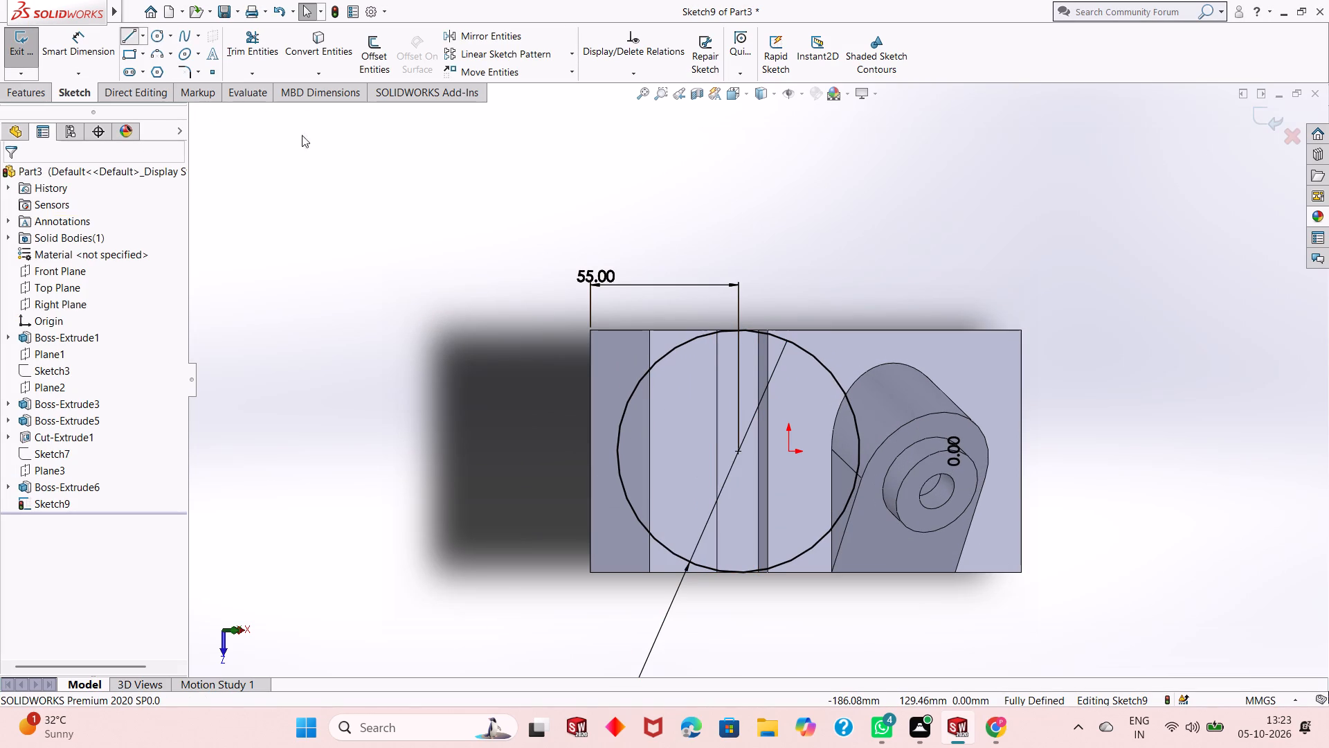
{"action": "left_click", "coordinate": [738, 331]}
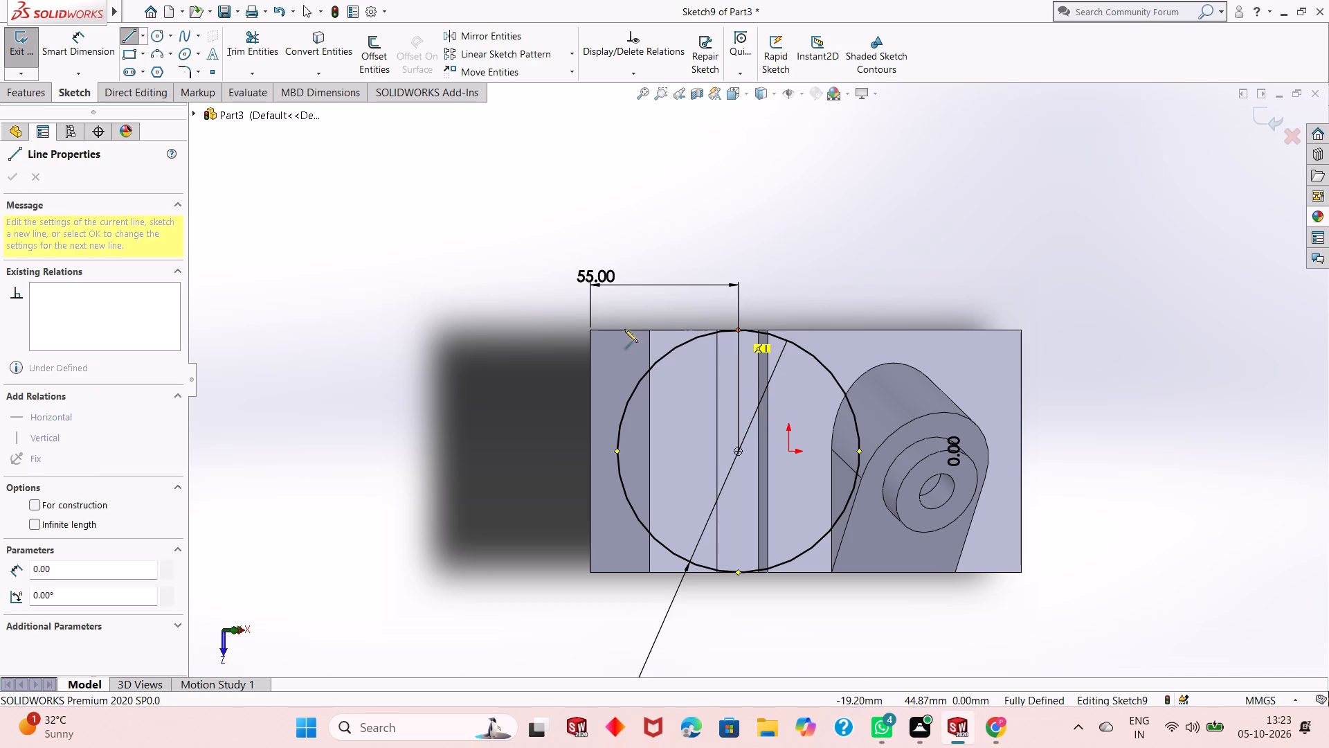
{"action": "left_click", "coordinate": [588, 330]}
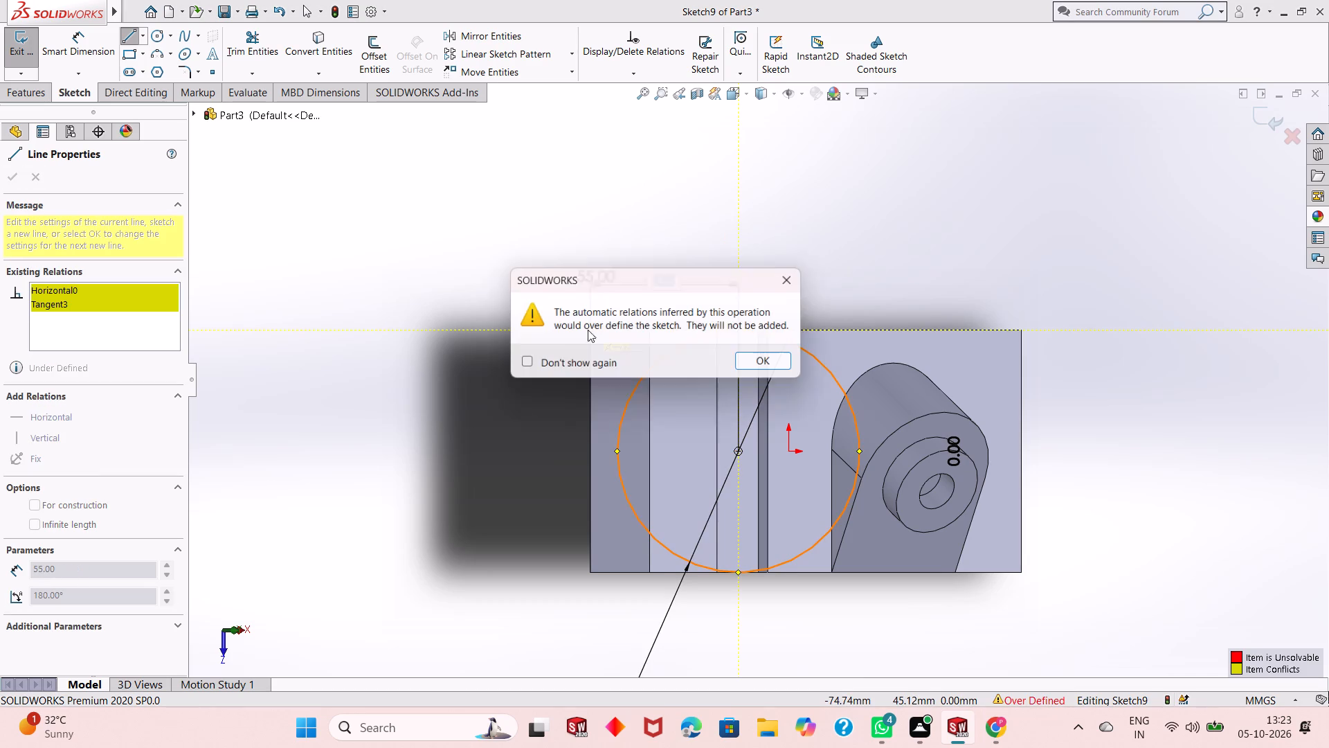
{"action": "left_click", "coordinate": [779, 372]}
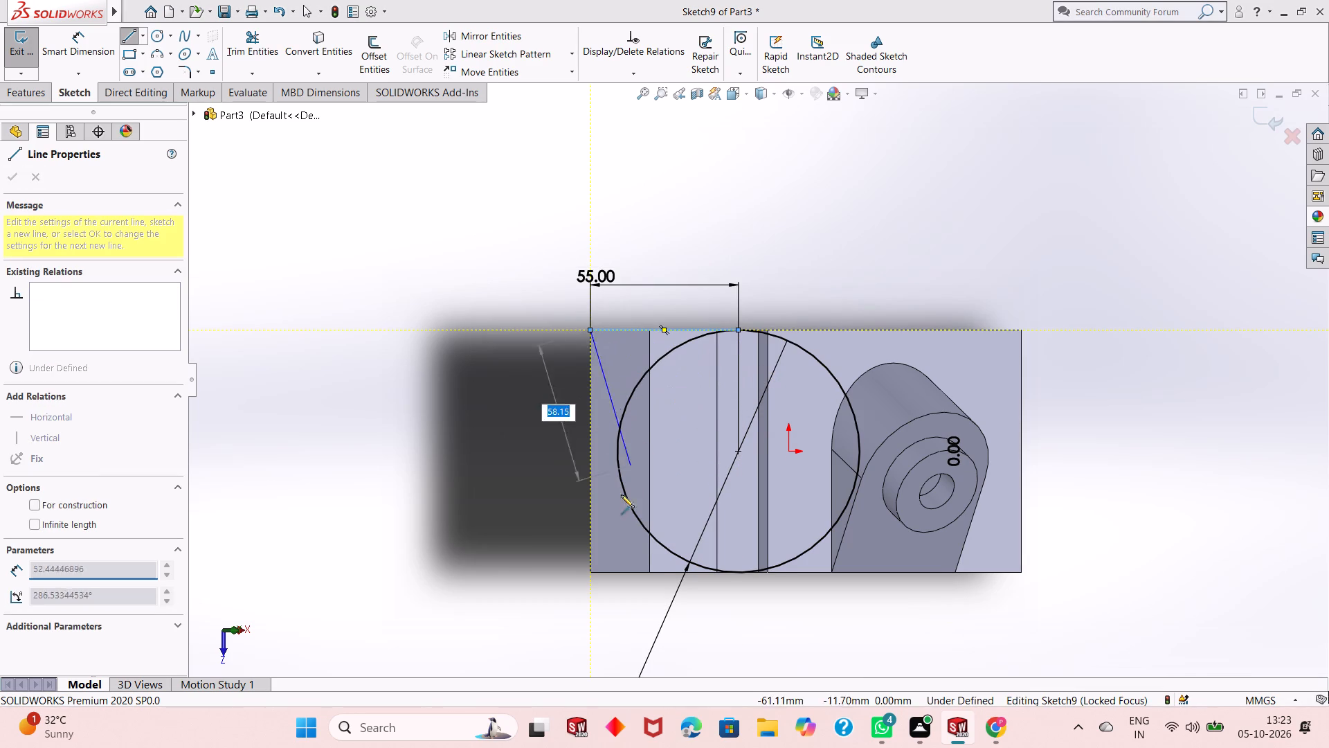
{"action": "left_click", "coordinate": [588, 574]}
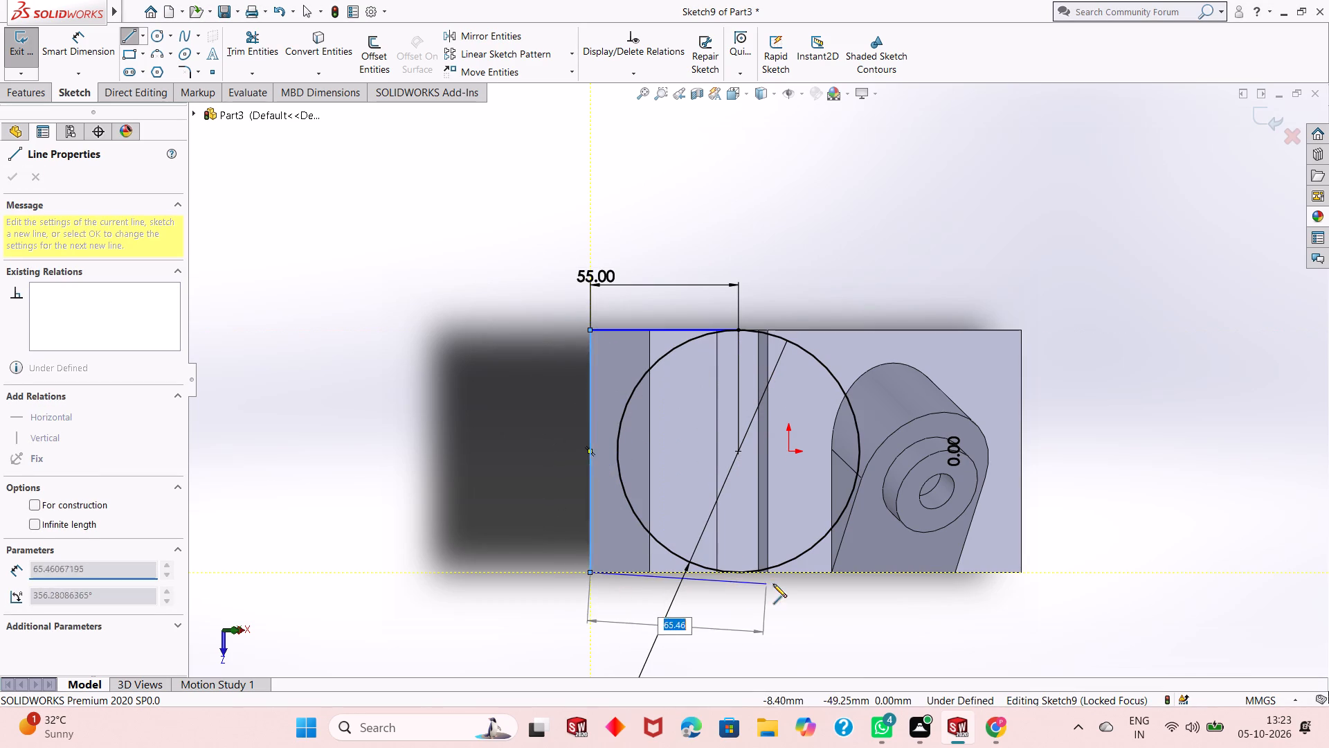
{"action": "left_click", "coordinate": [741, 576]}
{"action": "key", "text": "Escape"}
{"action": "key", "text": "Escape"}
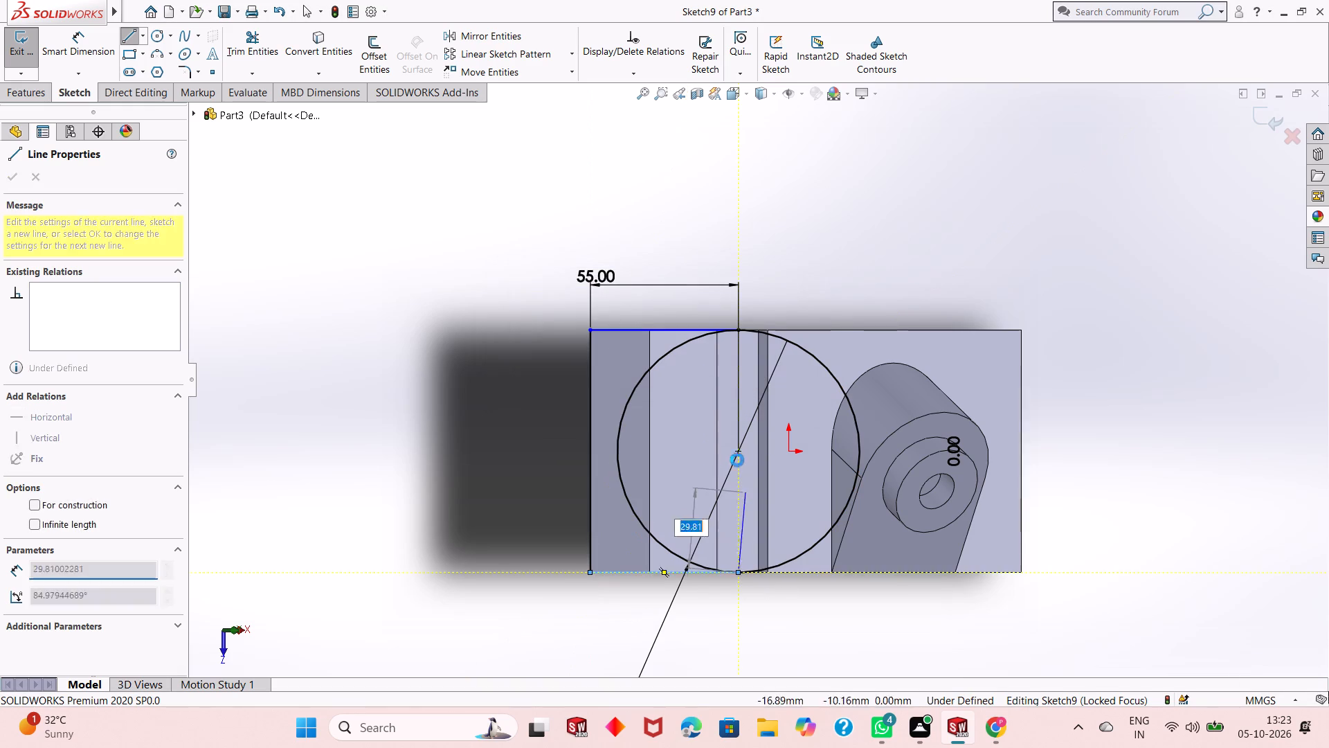
{"action": "key", "text": "Escape"}
{"action": "key", "text": "Escape"}
{"action": "key", "text": "Escape"}
{"action": "key", "text": "Escape"}
{"action": "key", "text": "Escape"}
{"action": "key", "text": "Escape"}
{"action": "key", "text": "Escape"}
{"action": "key", "text": "Escape"}
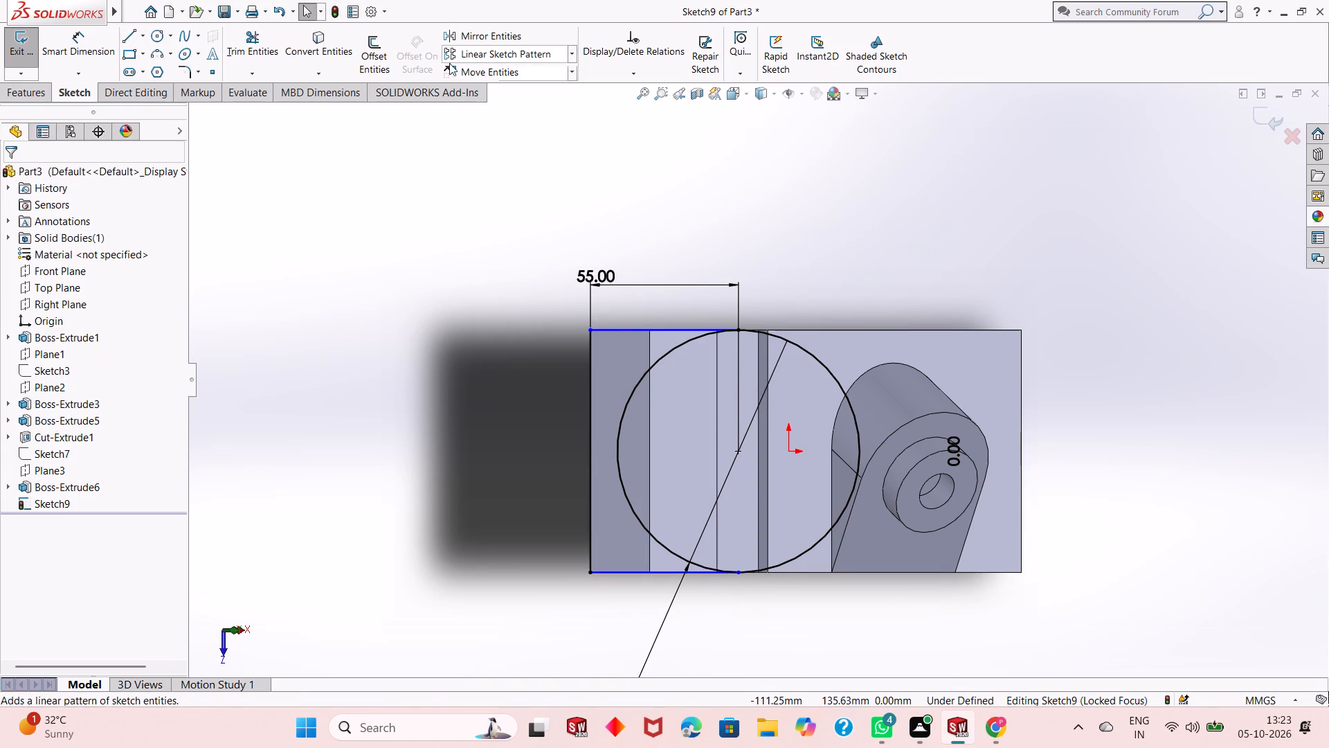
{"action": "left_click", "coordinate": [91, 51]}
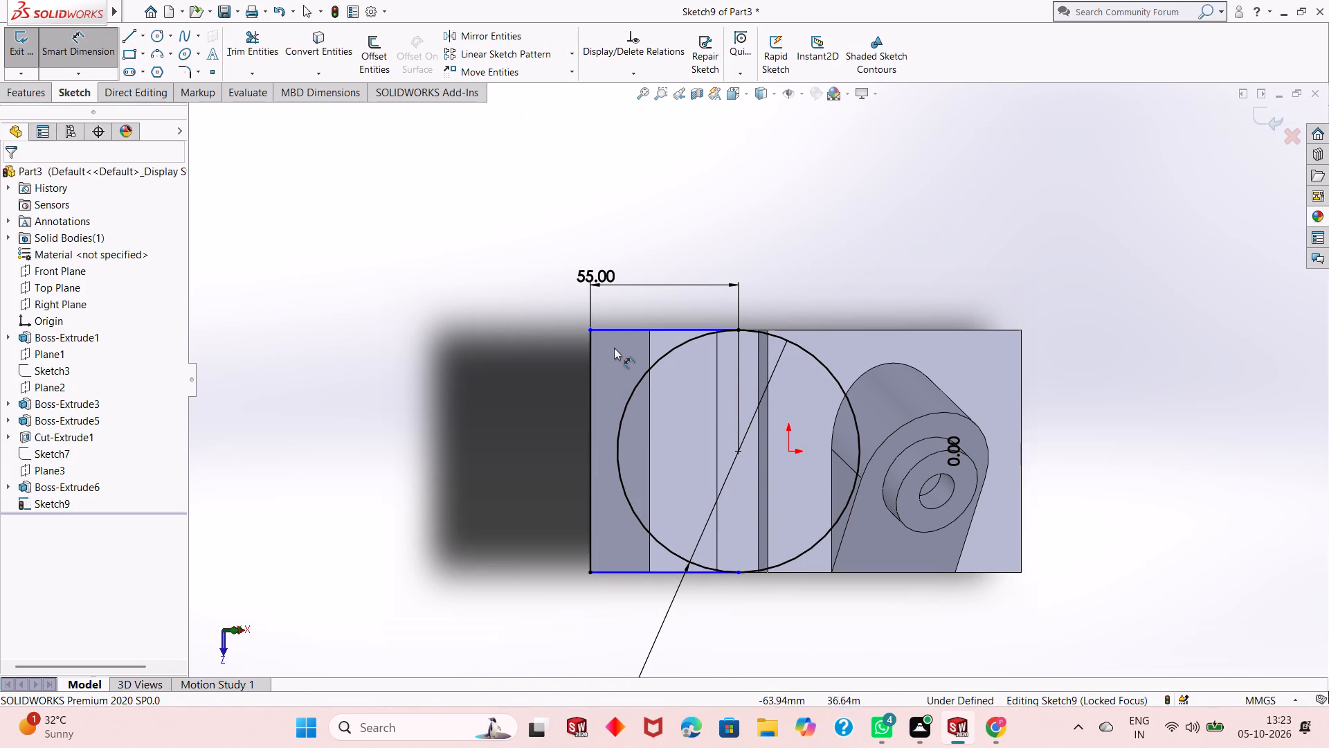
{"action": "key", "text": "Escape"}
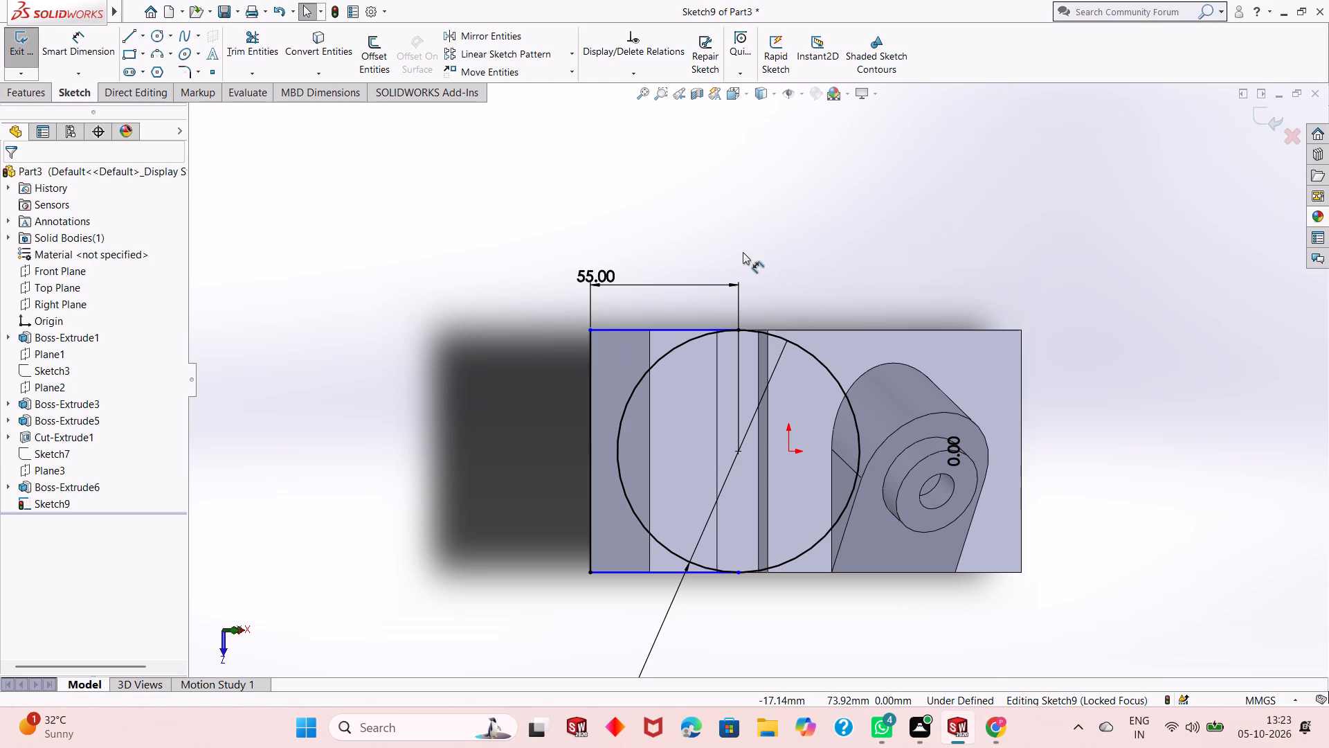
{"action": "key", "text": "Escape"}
Make both 55 mm lines tangent to the 90 mm circle.
{"action": "left_click", "coordinate": [677, 332]}
{"action": "left_click", "coordinate": [677, 347], "text": "ctrl"}
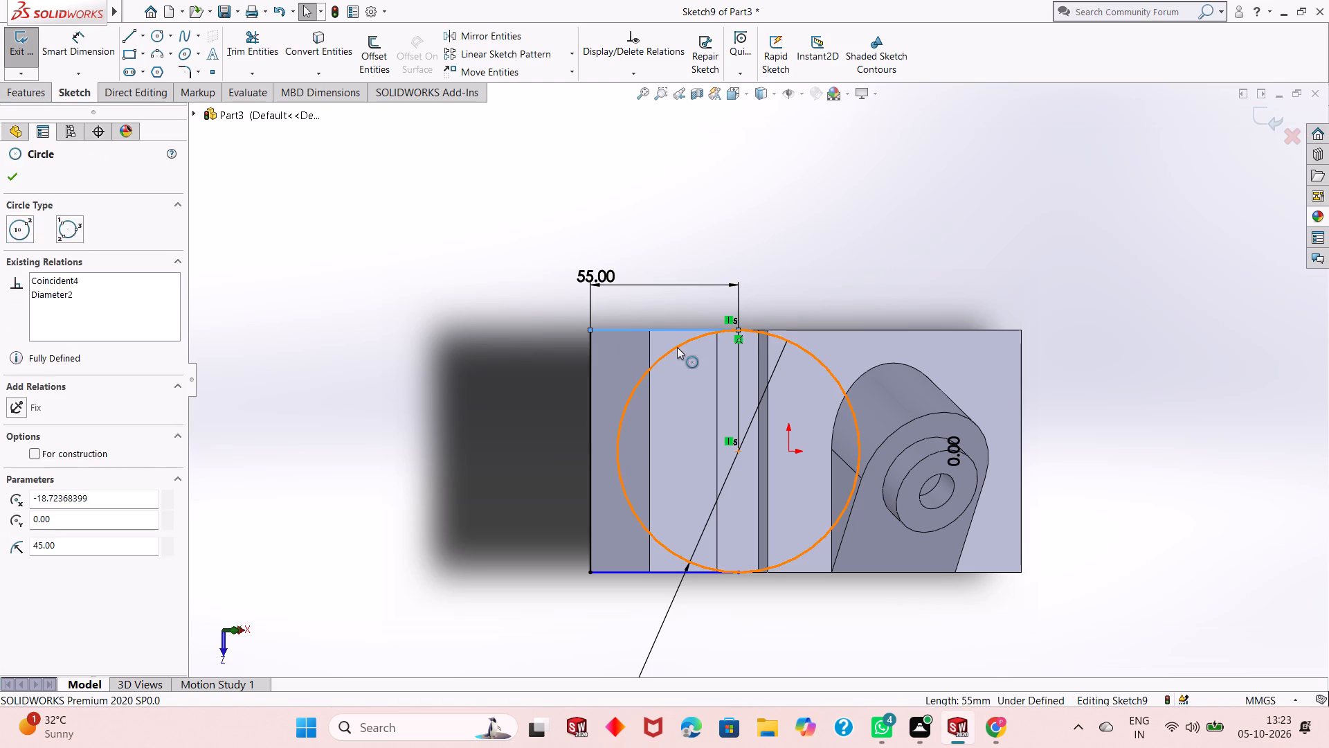
{"action": "left_click", "coordinate": [14, 419]}
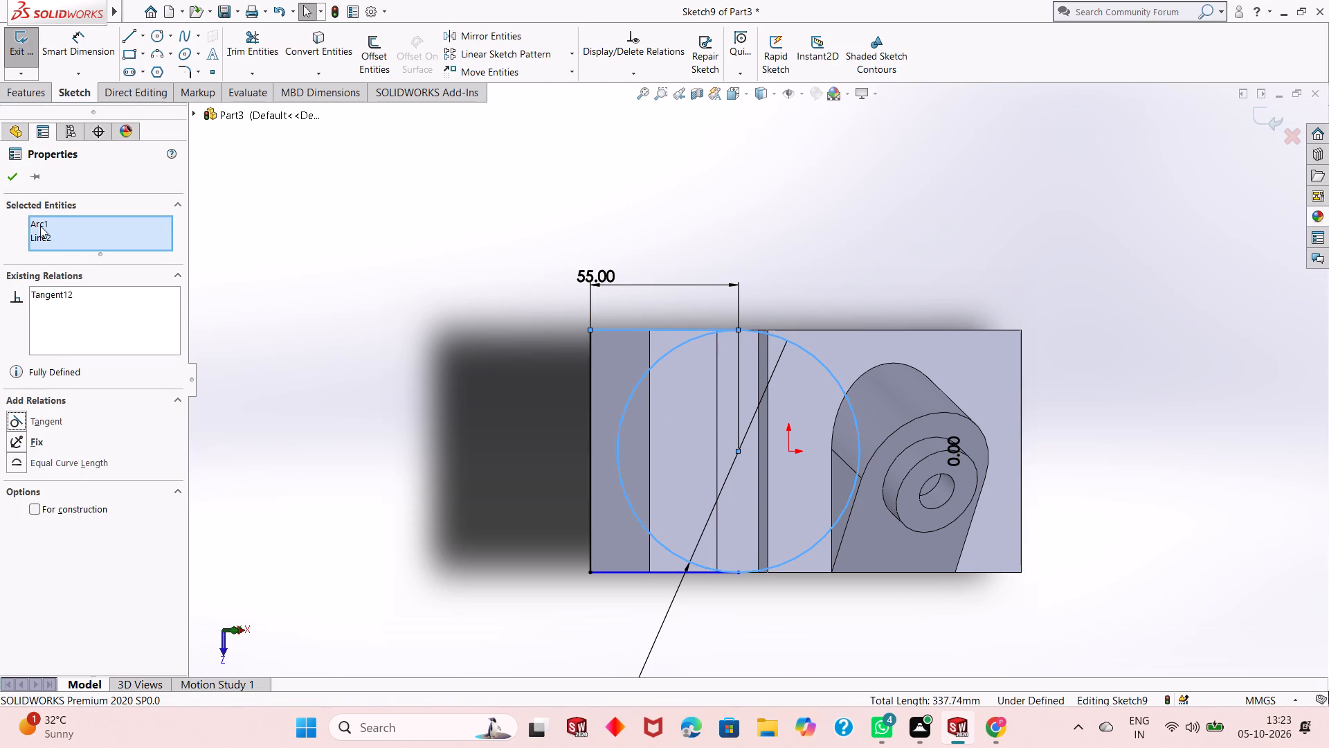
{"action": "left_click", "coordinate": [4, 178]}
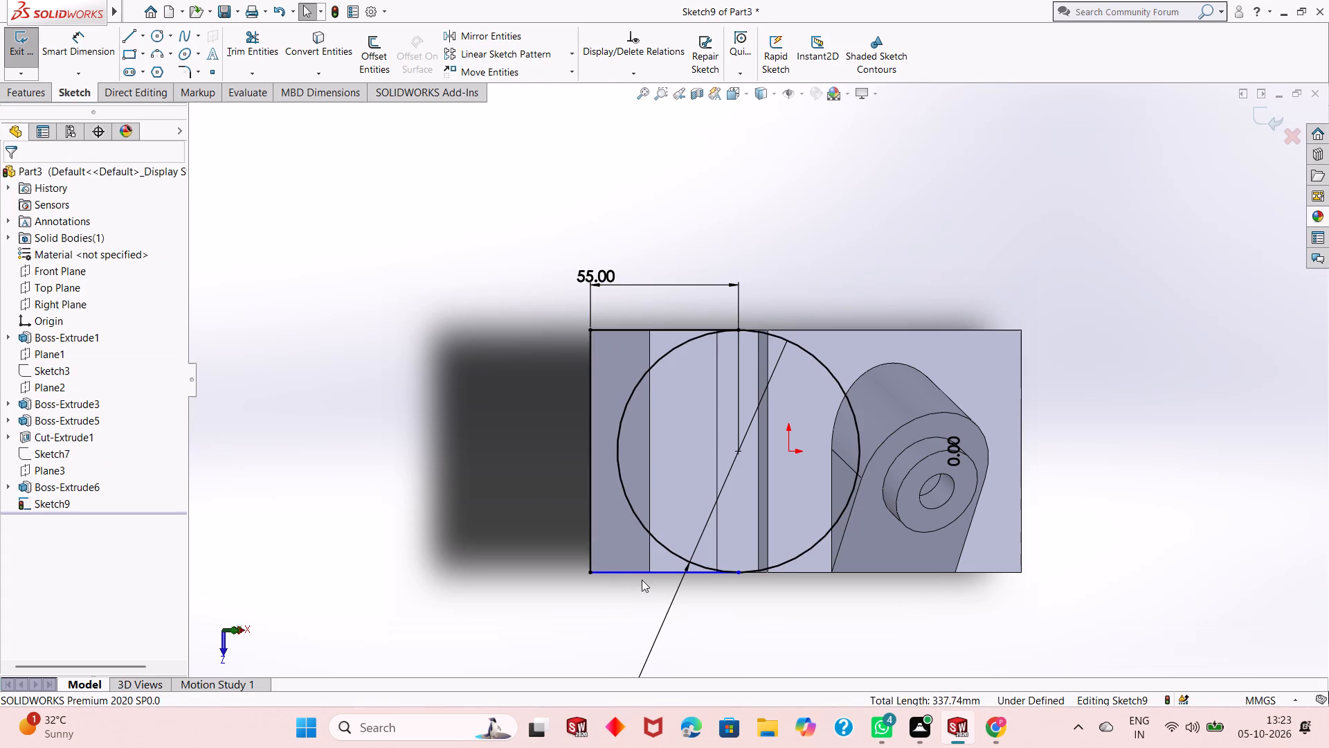
{"action": "left_click", "coordinate": [643, 570]}
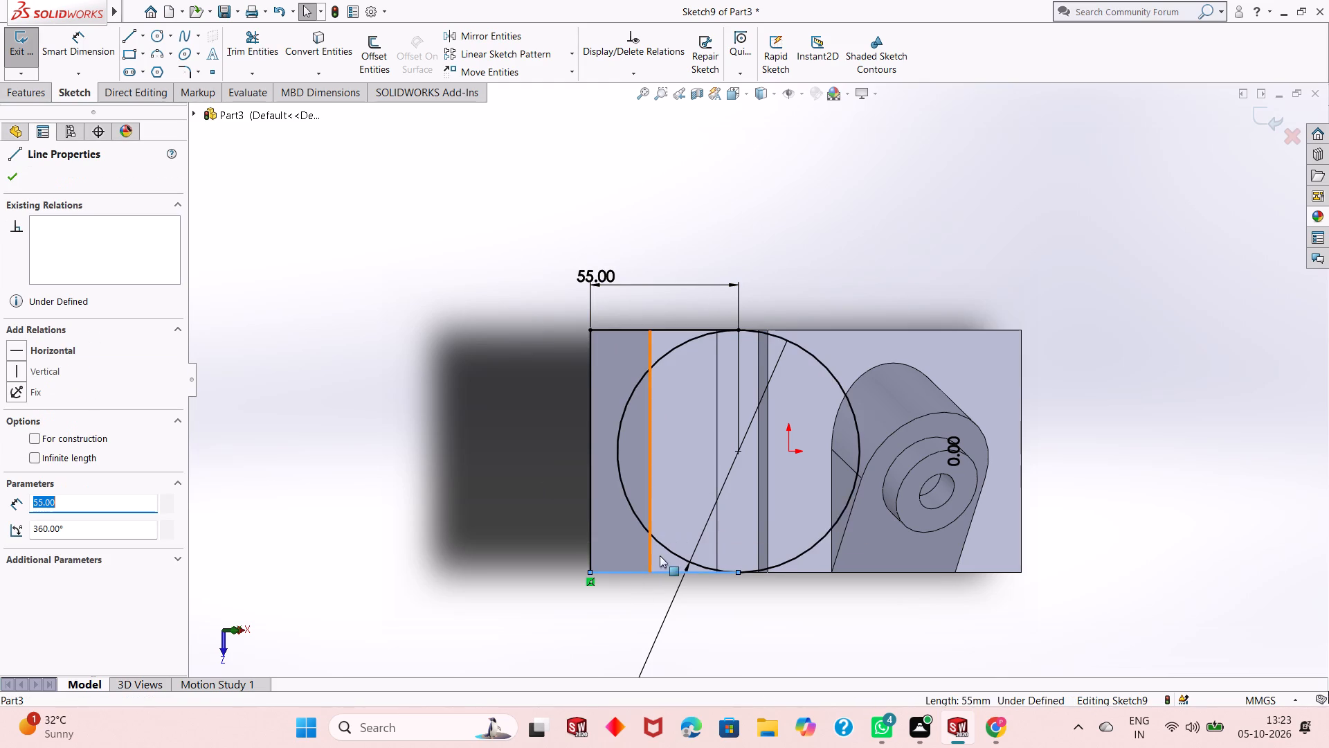
{"action": "left_click", "coordinate": [672, 551], "text": "ctrl"}
{"action": "left_click", "coordinate": [20, 424]}
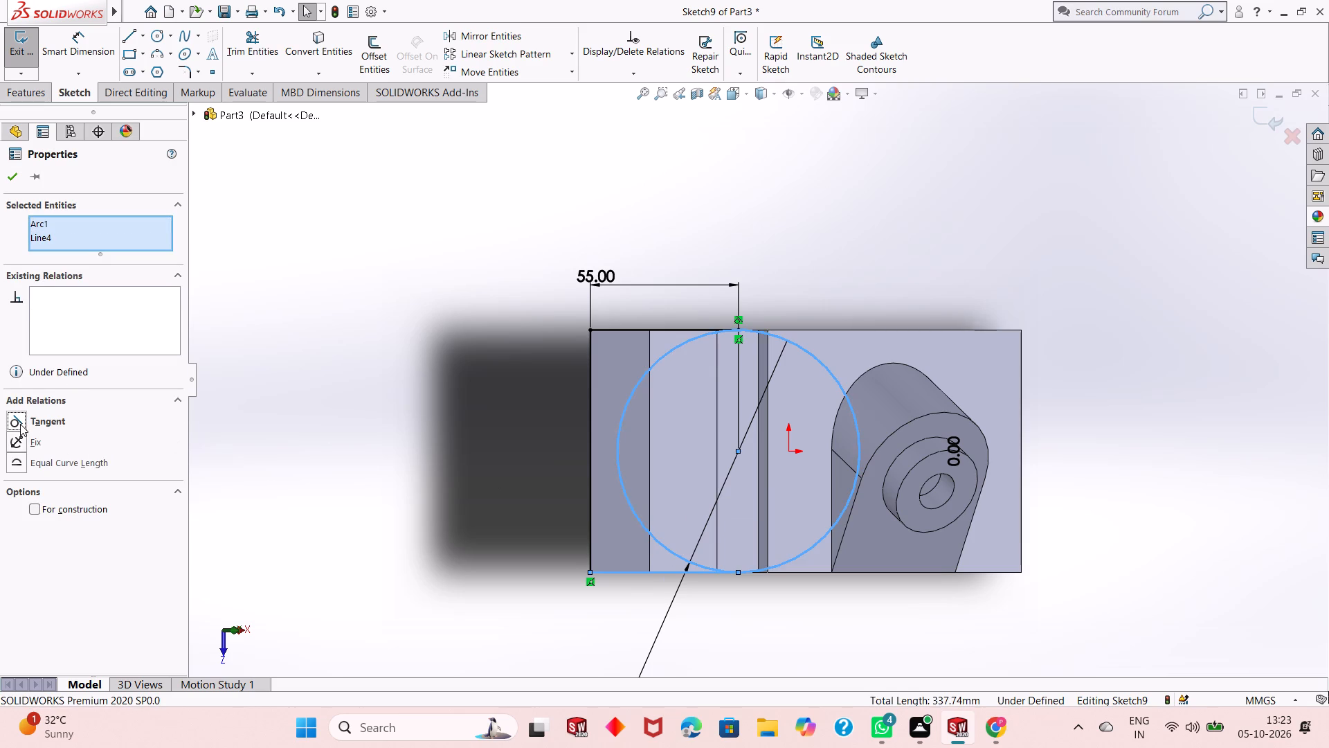
{"action": "left_click", "coordinate": [14, 184]}
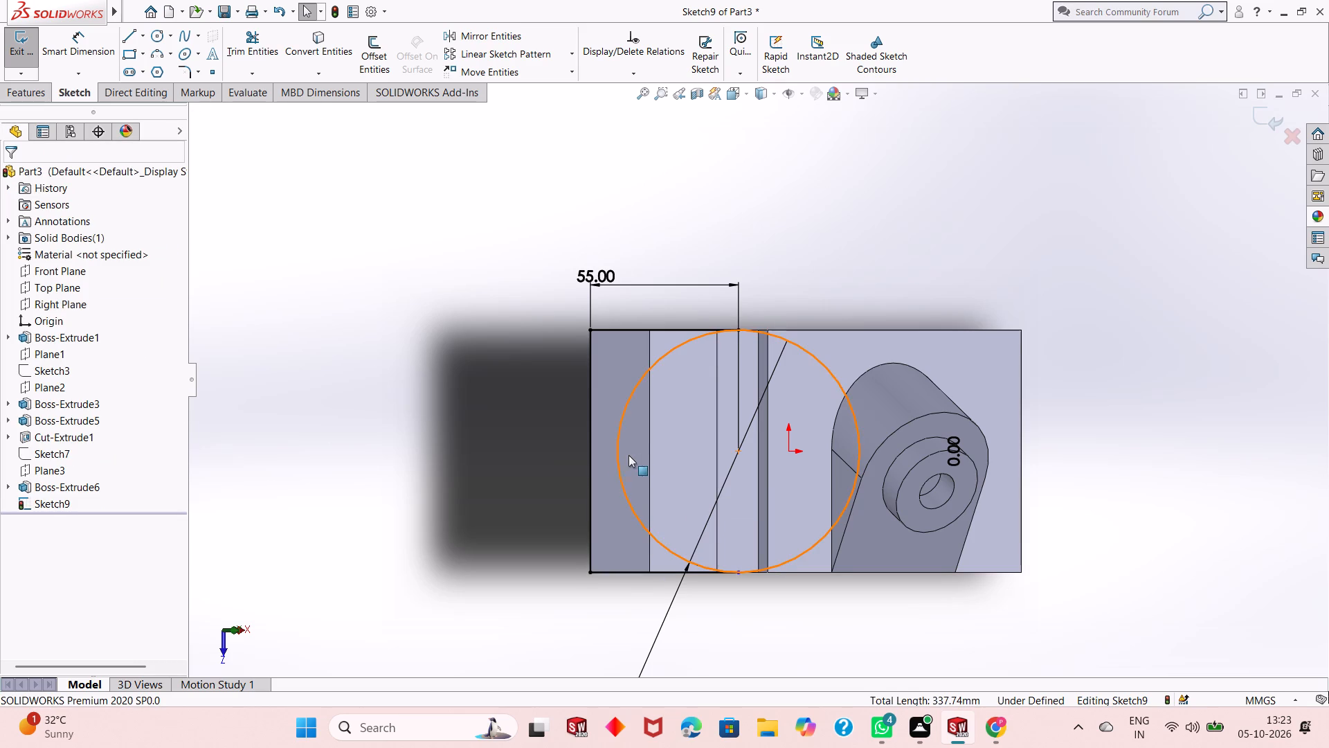
Trim away the circle's inner half to leave a closed profile with one rounded end.
{"action": "scroll", "coordinate": [729, 427], "scroll_direction": "down", "scroll_amount": 1}
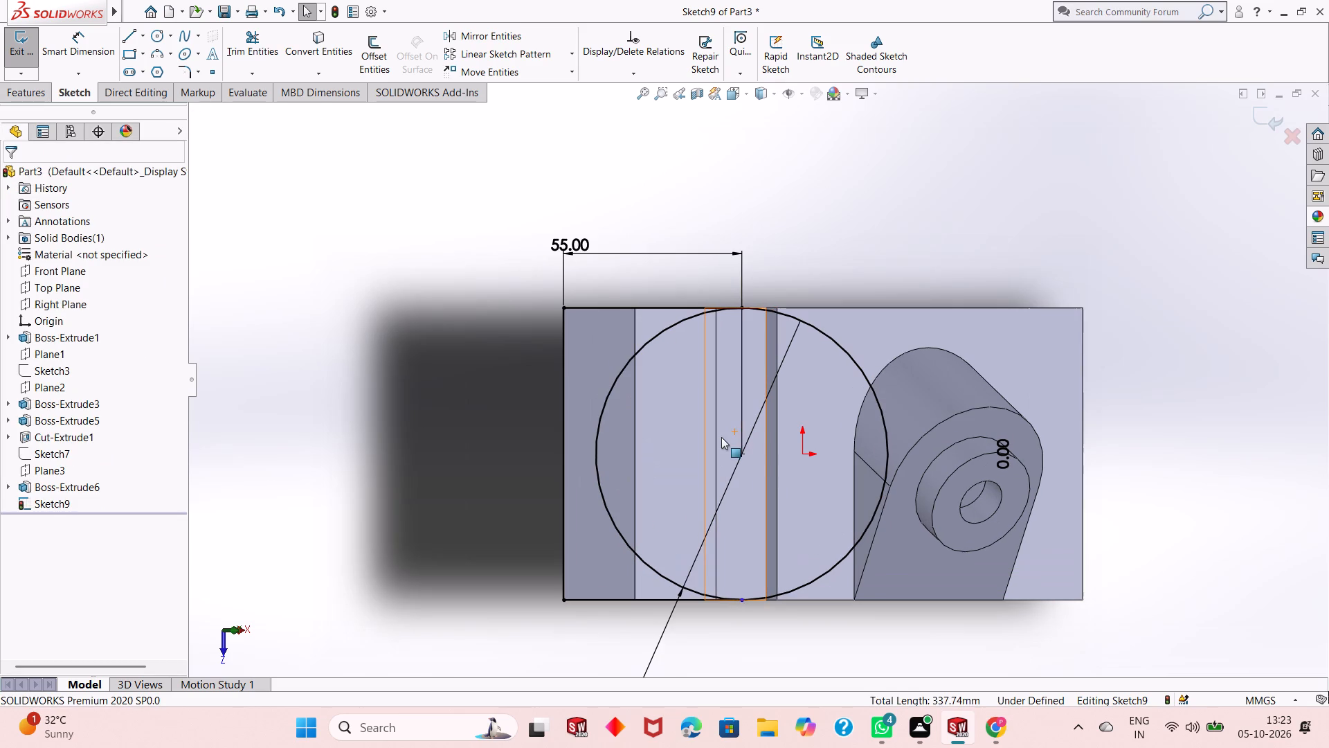
{"action": "left_click", "coordinate": [249, 66]}
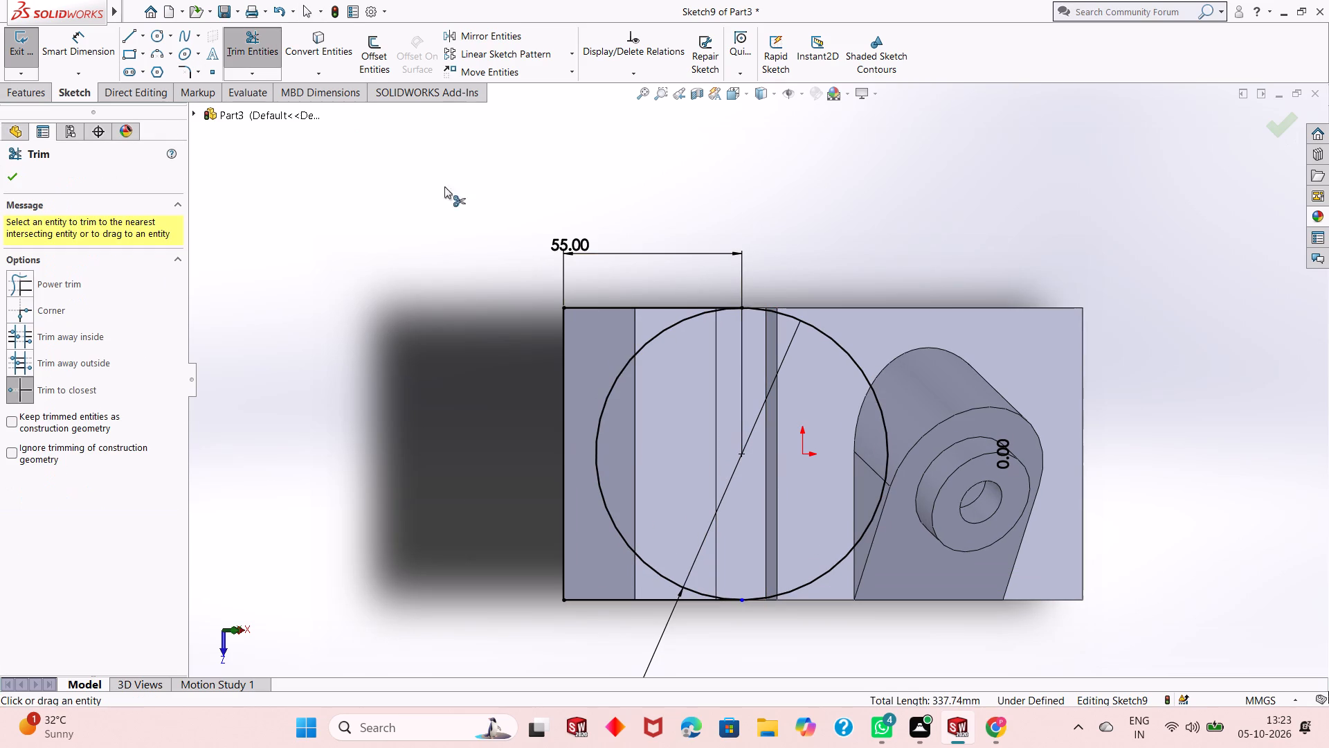
{"action": "left_click", "coordinate": [609, 402]}
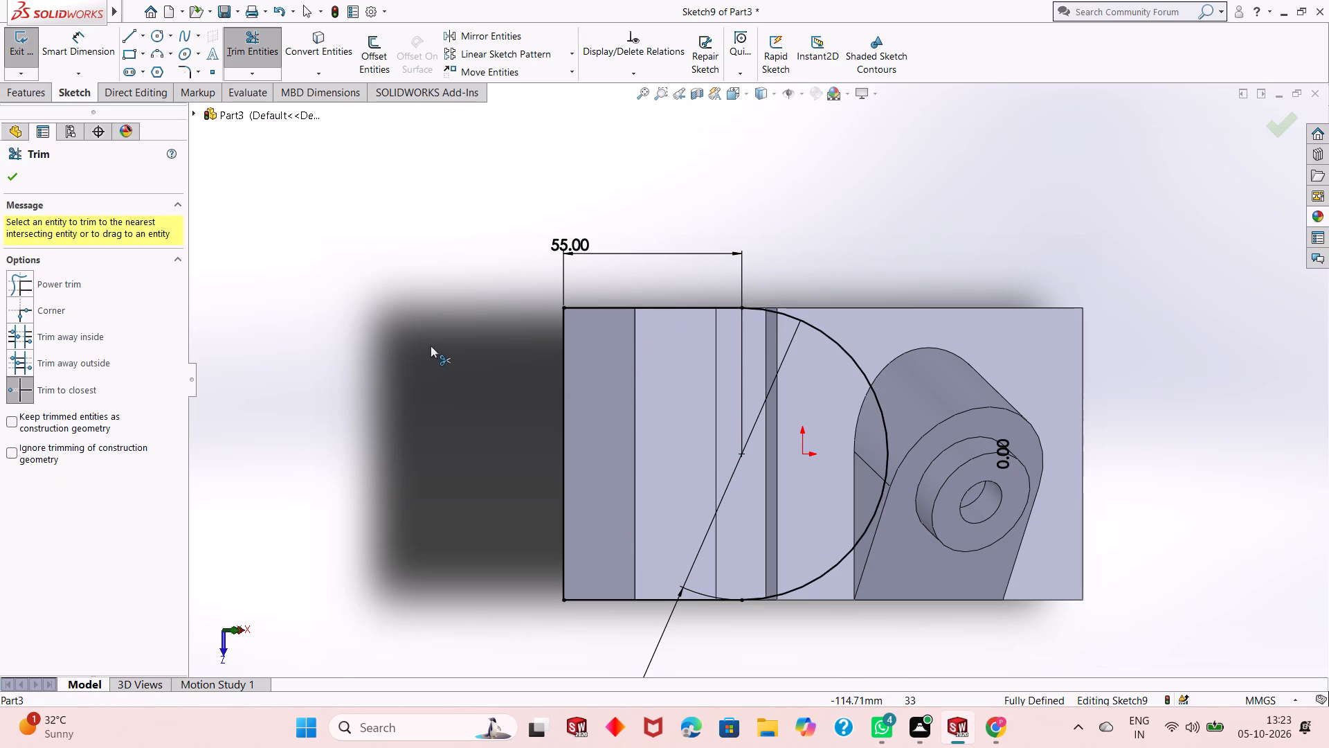
{"action": "right_click", "coordinate": [431, 346]}
{"action": "left_click", "coordinate": [462, 391]}
Extrude the rounded profile 20 mm with Merge result, reversing the direction so it goes down toward the block.
{"action": "middle_click_drag", "start_coordinate": [691, 478], "coordinate": [682, 393]}
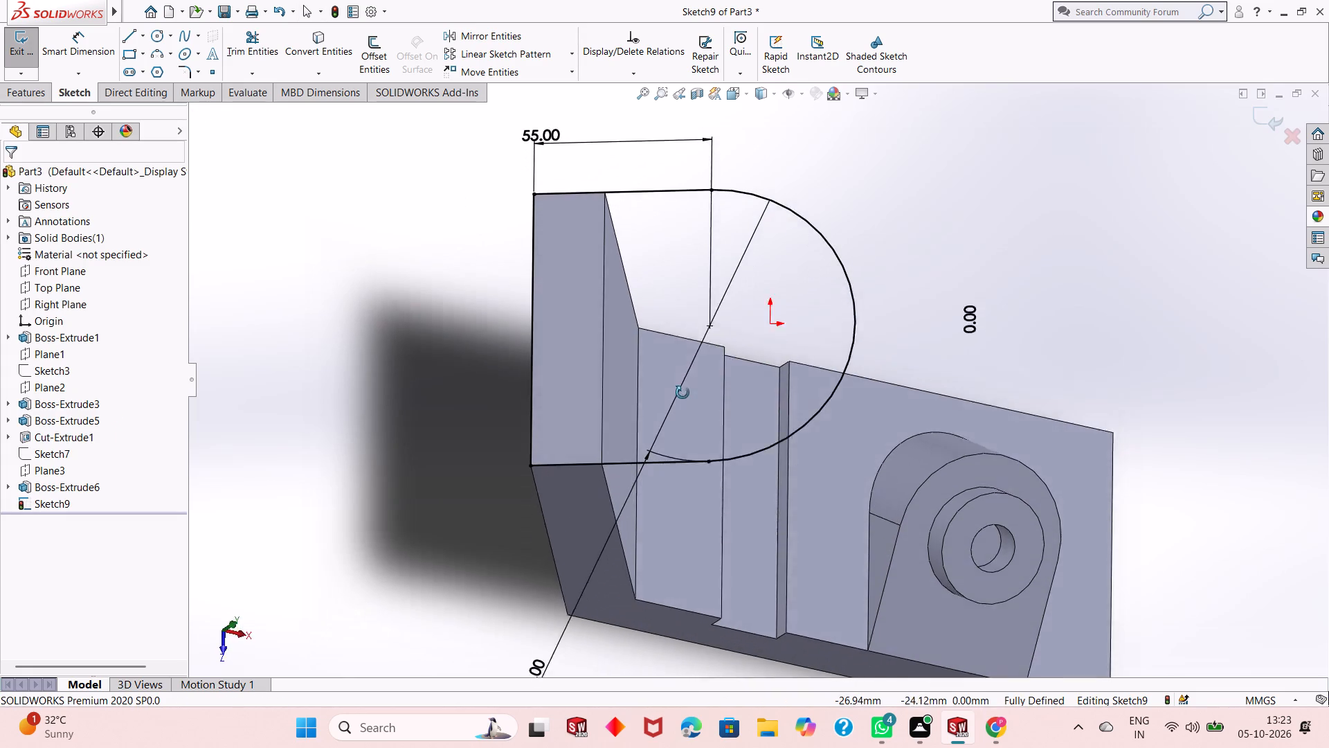
{"action": "middle_click_drag", "start_coordinate": [682, 393], "coordinate": [682, 380]}
{"action": "scroll", "coordinate": [682, 380], "scroll_direction": "up", "scroll_amount": 2}
{"action": "scroll", "coordinate": [656, 185], "scroll_direction": "down", "scroll_amount": 1}
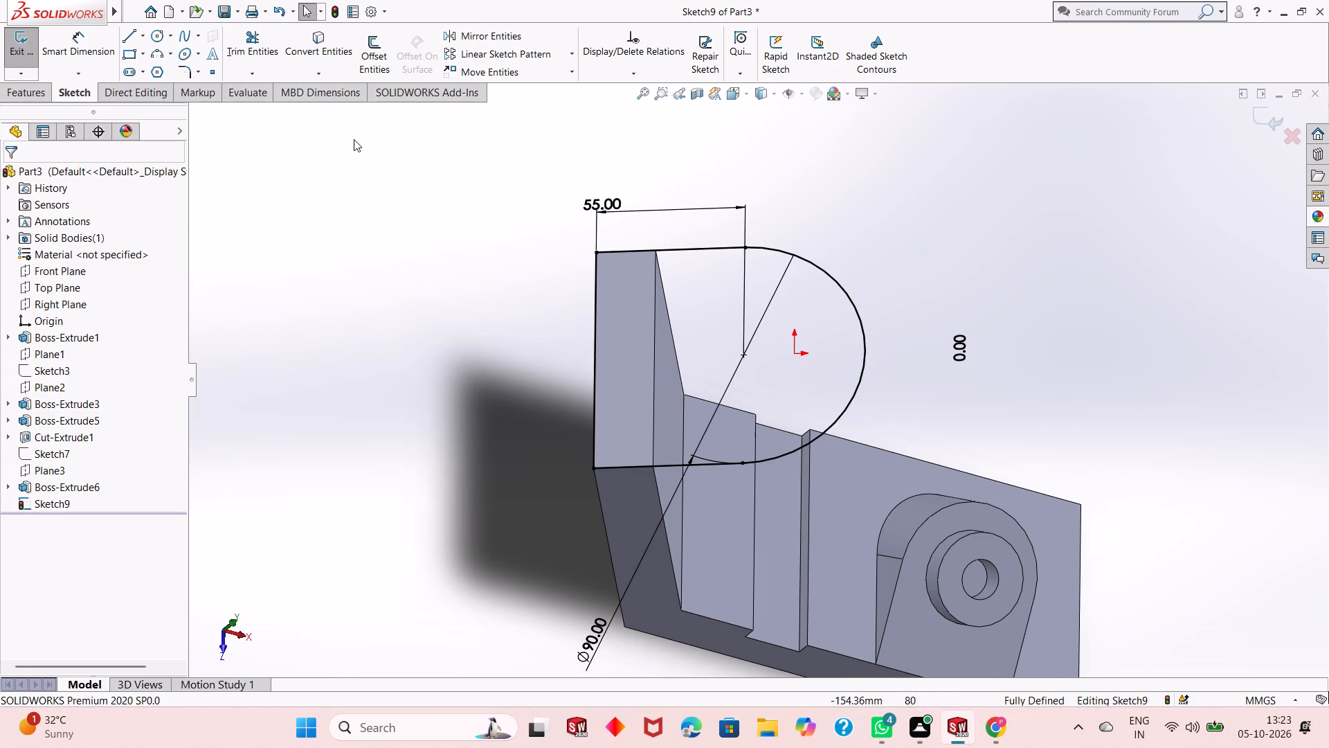
{"action": "left_click", "coordinate": [47, 100]}
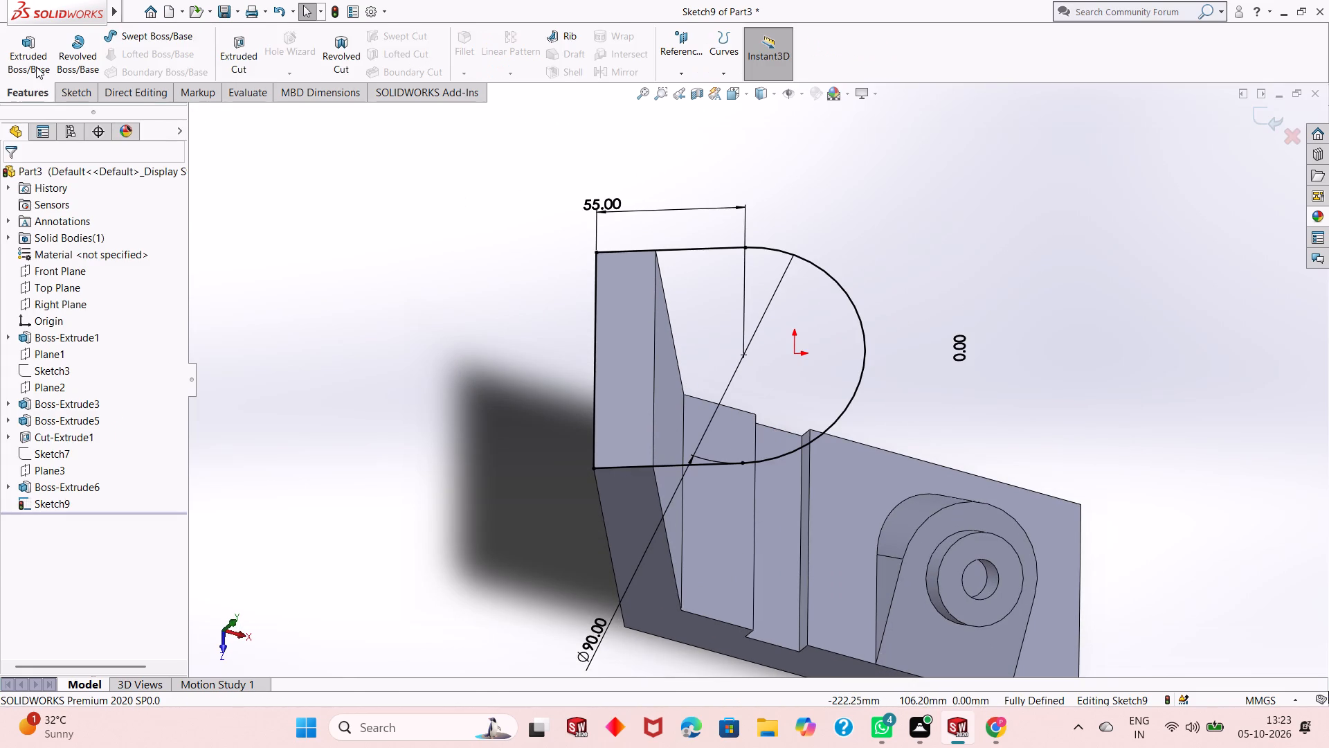
{"action": "left_click", "coordinate": [36, 66]}
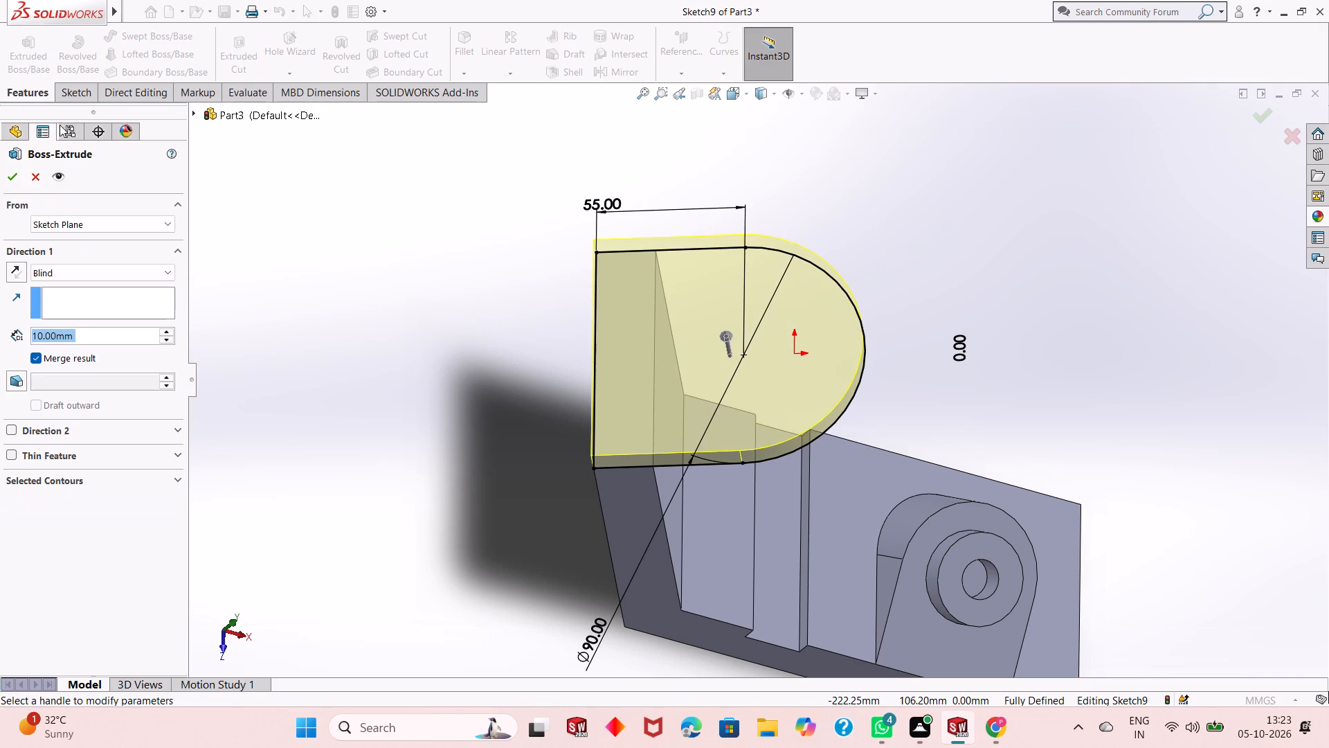
{"action": "middle_click_drag", "start_coordinate": [456, 398], "coordinate": [456, 382]}
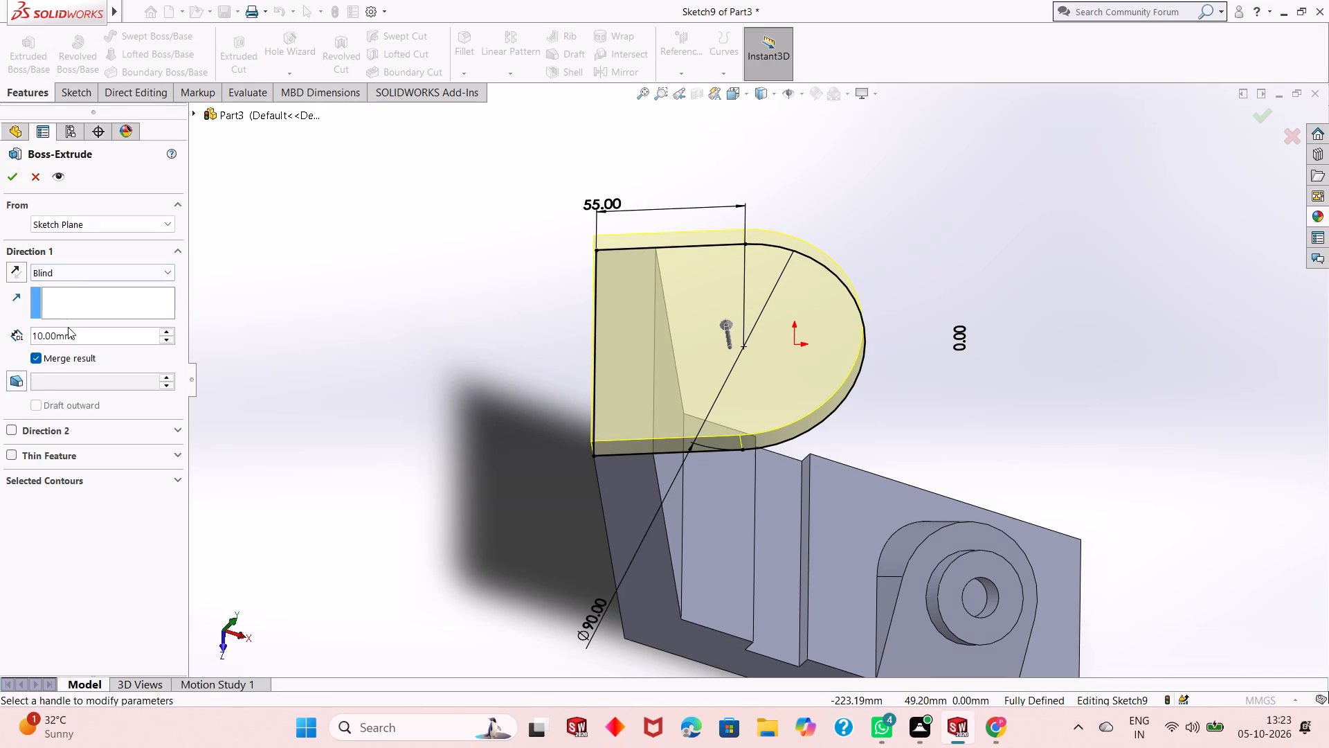
{"action": "double_click", "coordinate": [72, 332]}
{"action": "key", "text": "2"}
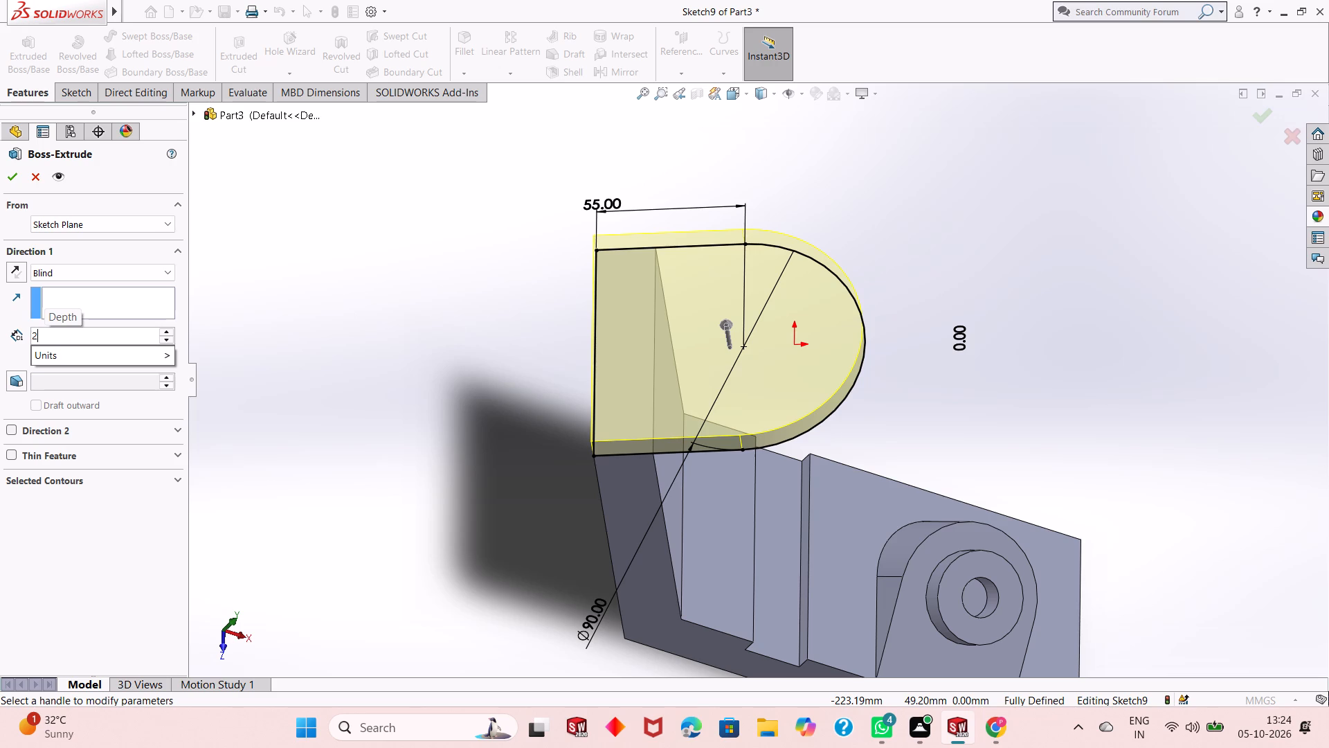
{"action": "key", "text": "2"}
{"action": "key", "text": "BackSpace"}
{"action": "key", "text": "0"}
{"action": "key", "text": "Return"}
{"action": "middle_click_drag", "start_coordinate": [383, 465], "coordinate": [386, 458]}
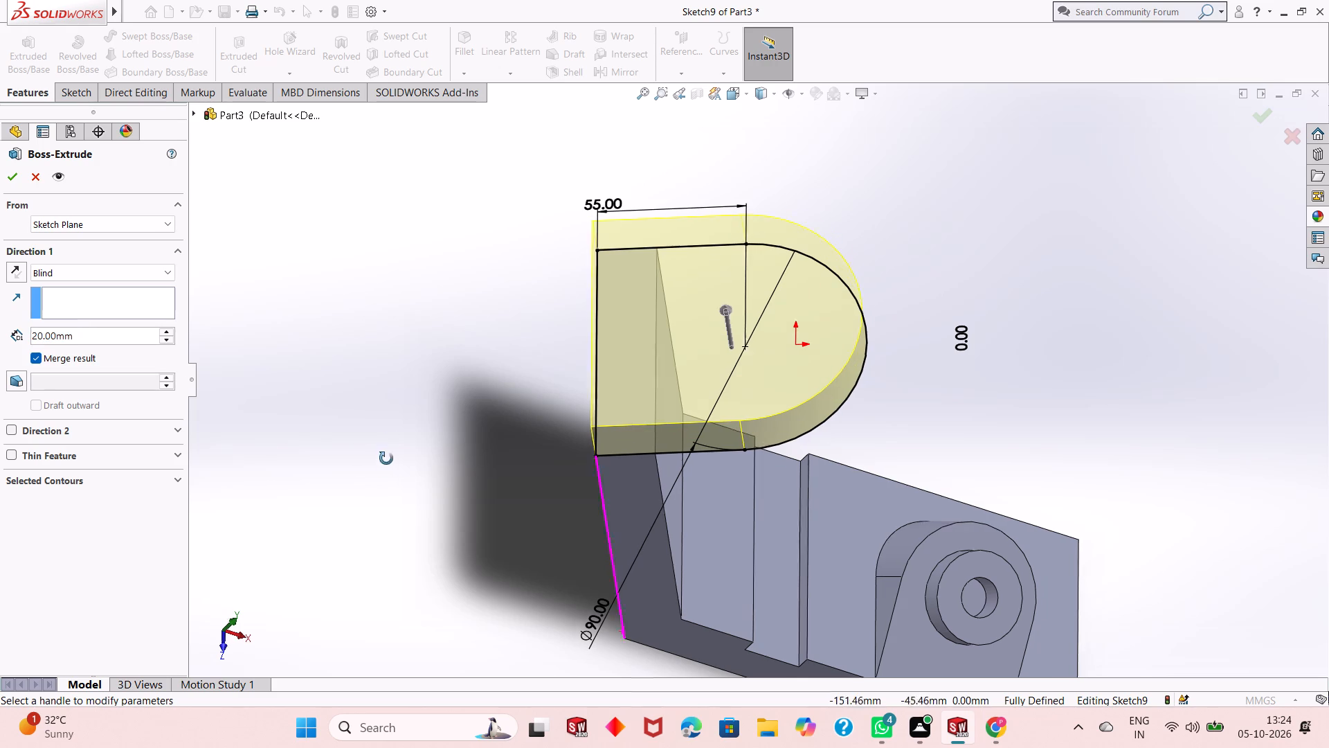
{"action": "middle_click_drag", "start_coordinate": [386, 458], "coordinate": [395, 407]}
{"action": "left_click", "coordinate": [19, 275]}
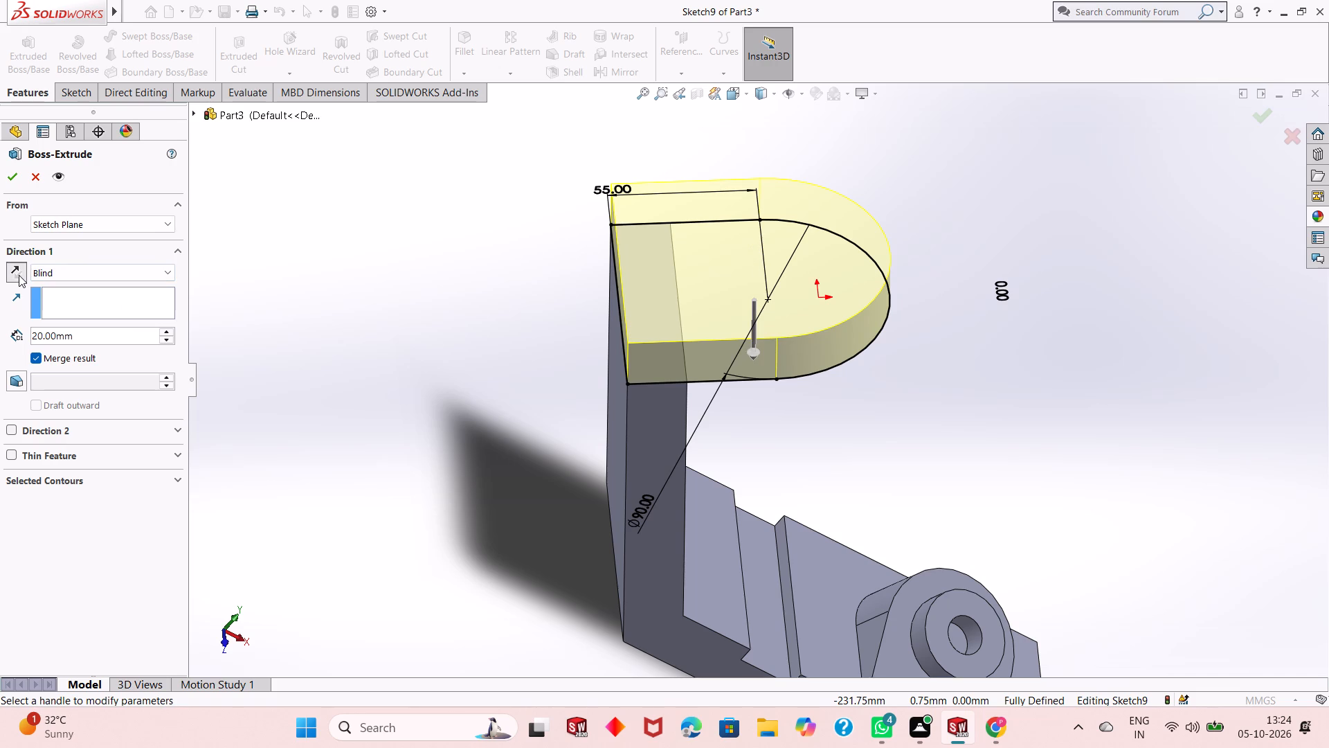
{"action": "left_click", "coordinate": [14, 179]}
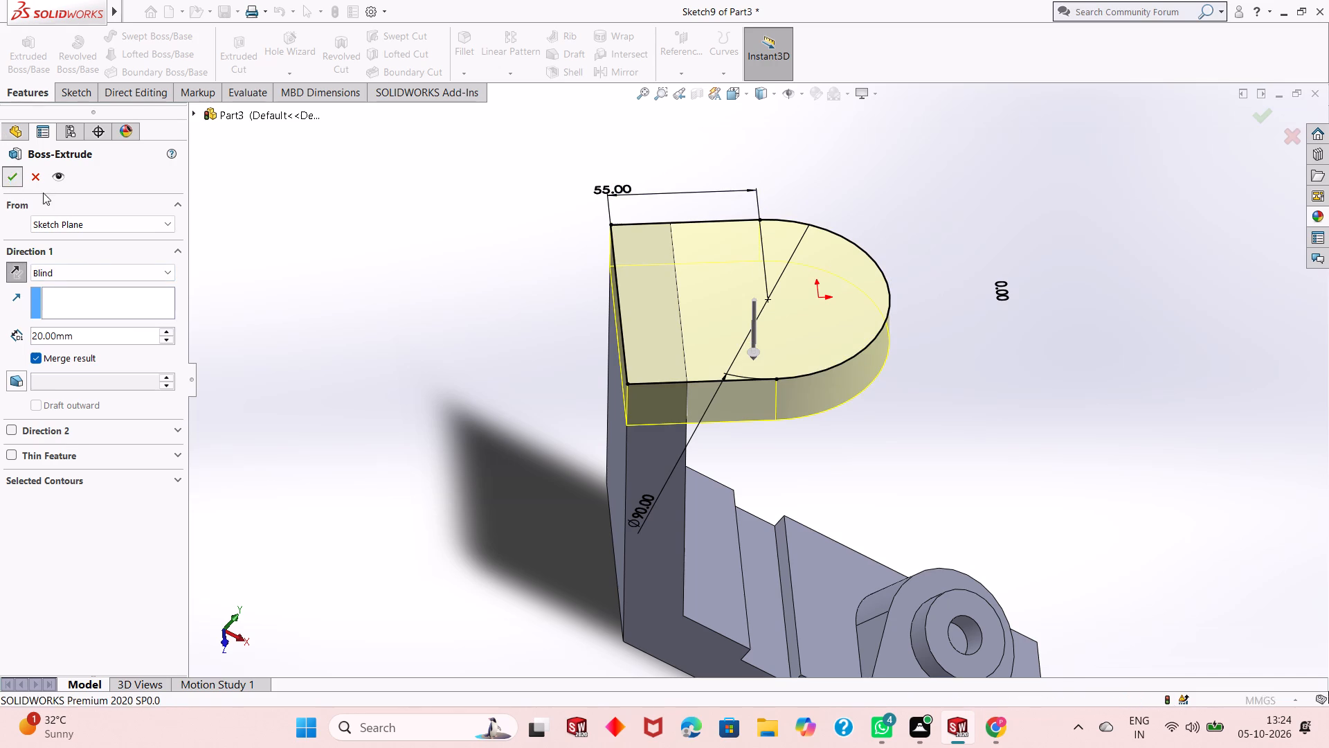
{"action": "left_click", "coordinate": [453, 430]}
Examine the rounded plate's shape and how it joins the inclined plate, from several angles.
{"action": "middle_click_drag", "start_coordinate": [755, 477], "coordinate": [748, 477]}
{"action": "scroll", "coordinate": [742, 481], "scroll_direction": "up", "scroll_amount": 3}
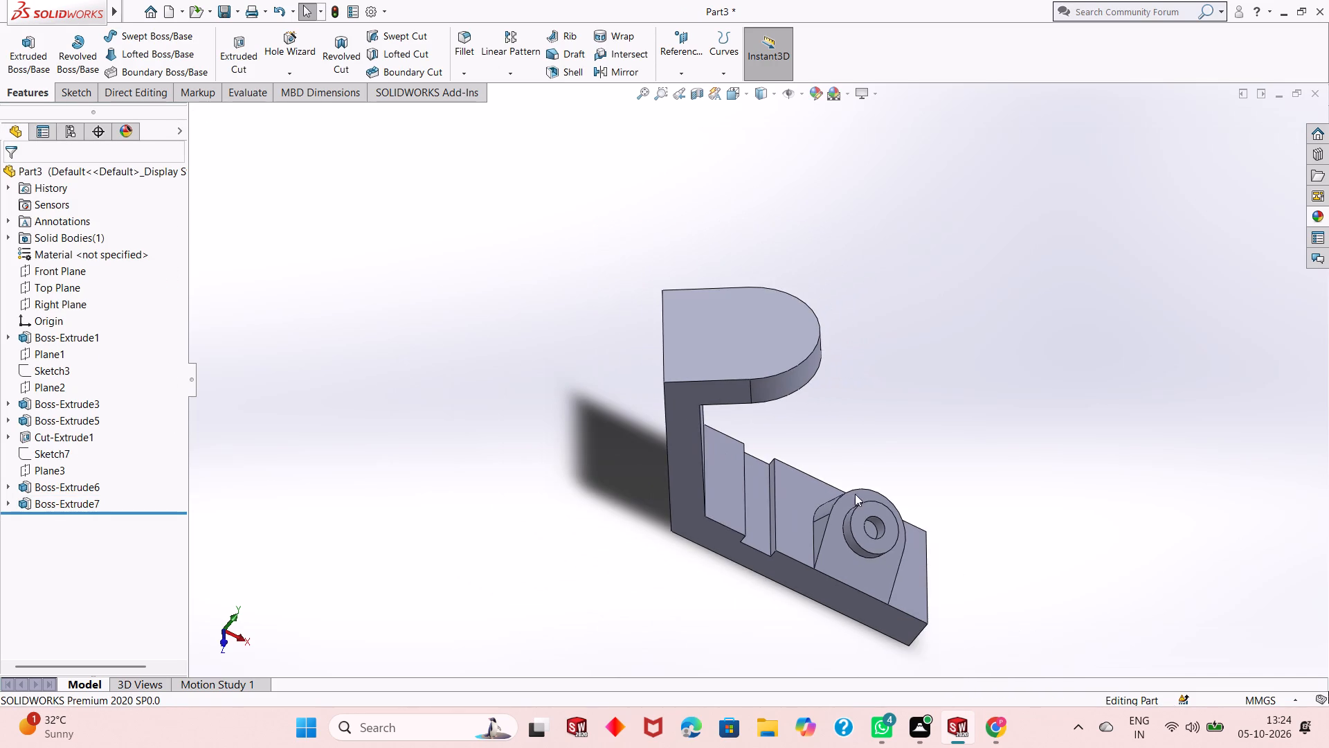
{"action": "middle_click_drag", "start_coordinate": [914, 483], "coordinate": [867, 388]}
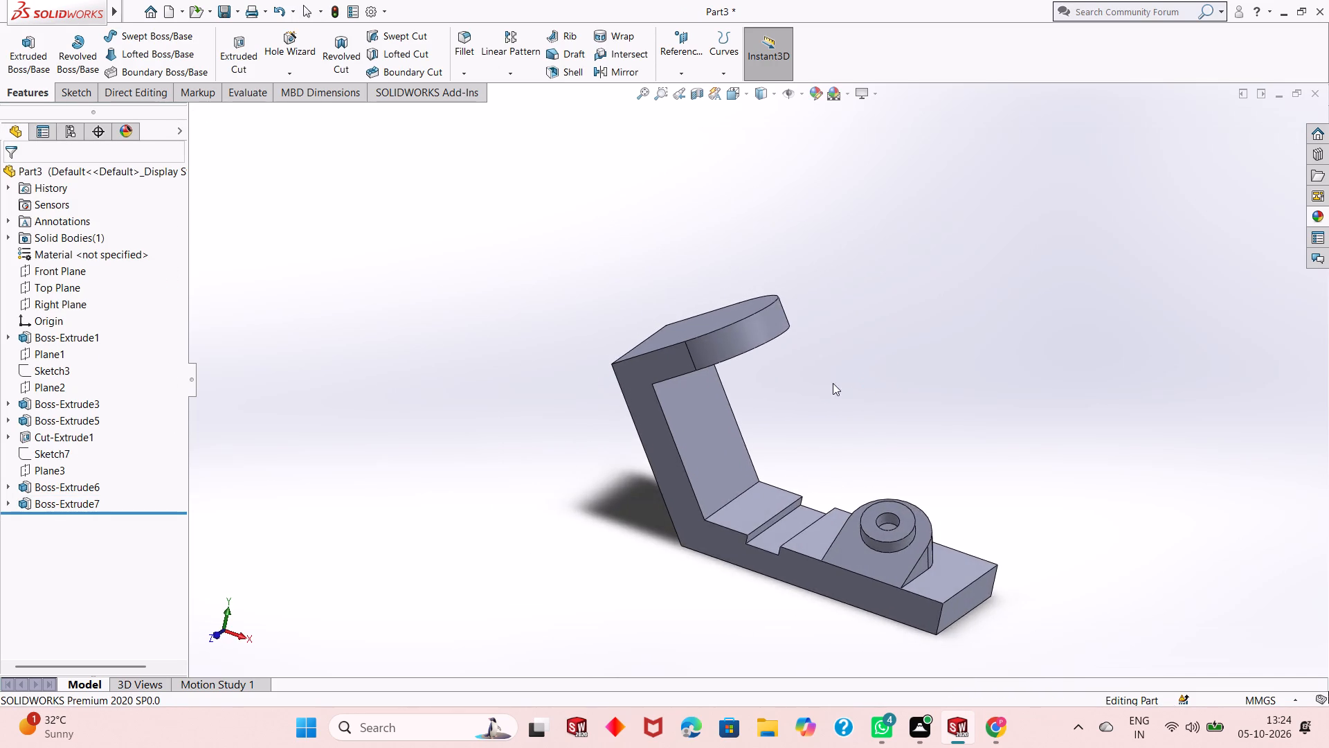
{"action": "scroll", "coordinate": [833, 383], "scroll_direction": "down", "scroll_amount": 3}
{"action": "scroll", "coordinate": [786, 432], "scroll_direction": "up", "scroll_amount": 4}
{"action": "middle_click_drag", "start_coordinate": [817, 463], "coordinate": [878, 444]}
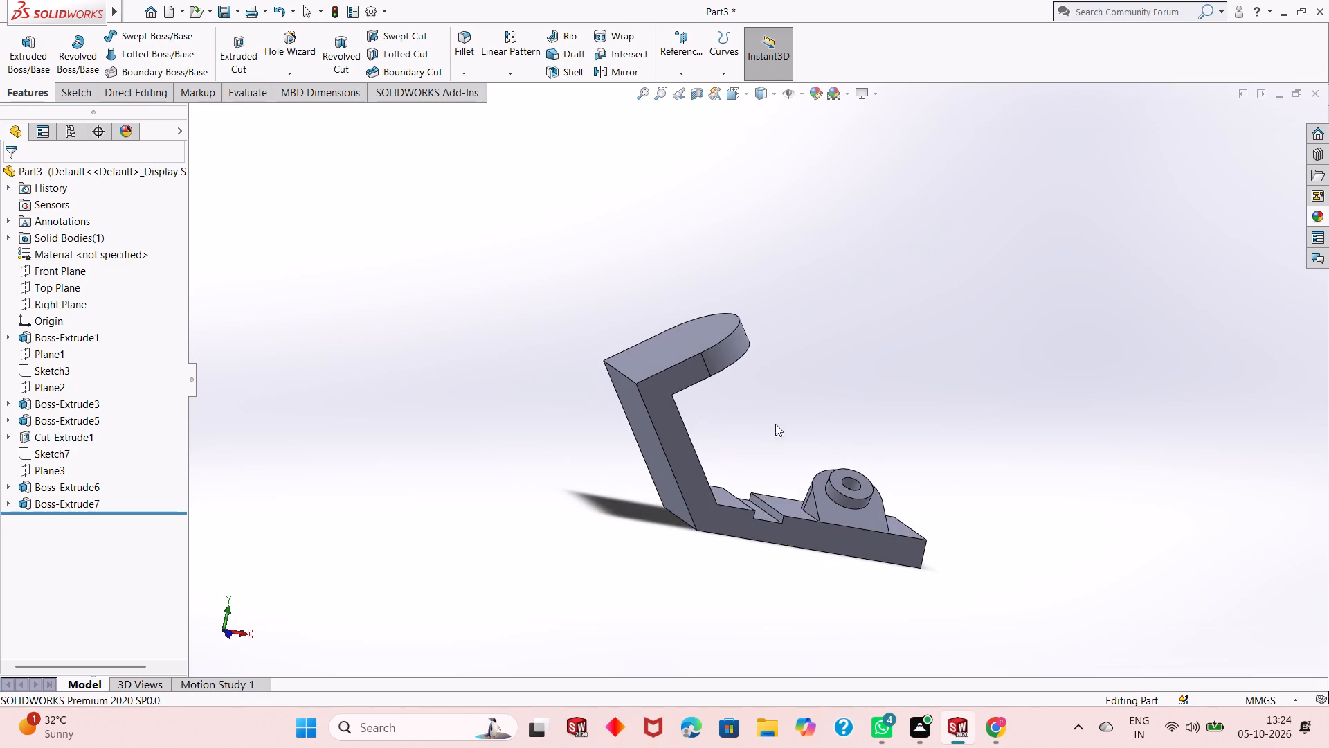
{"action": "scroll", "coordinate": [629, 335], "scroll_direction": "down", "scroll_amount": 3}
{"action": "middle_click_drag", "start_coordinate": [750, 392], "coordinate": [757, 454]}
{"action": "scroll", "coordinate": [741, 456], "scroll_direction": "up", "scroll_amount": 2}
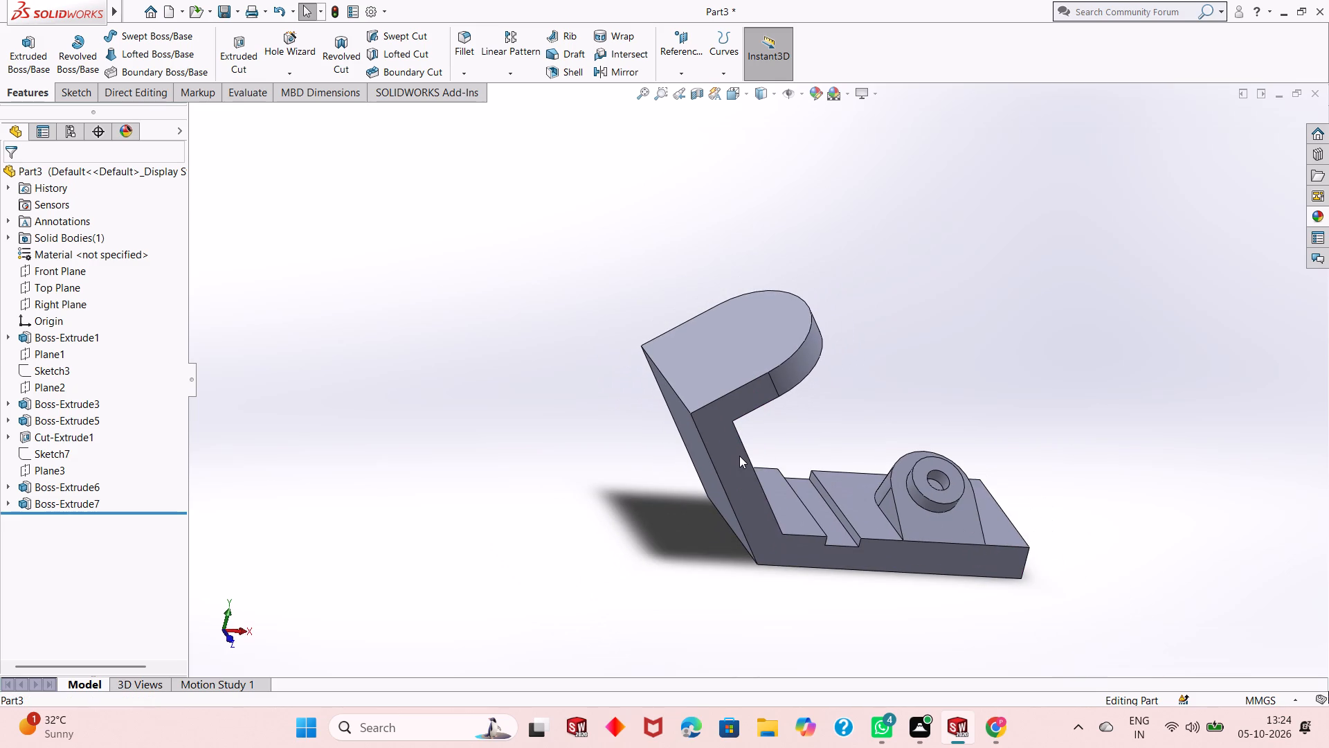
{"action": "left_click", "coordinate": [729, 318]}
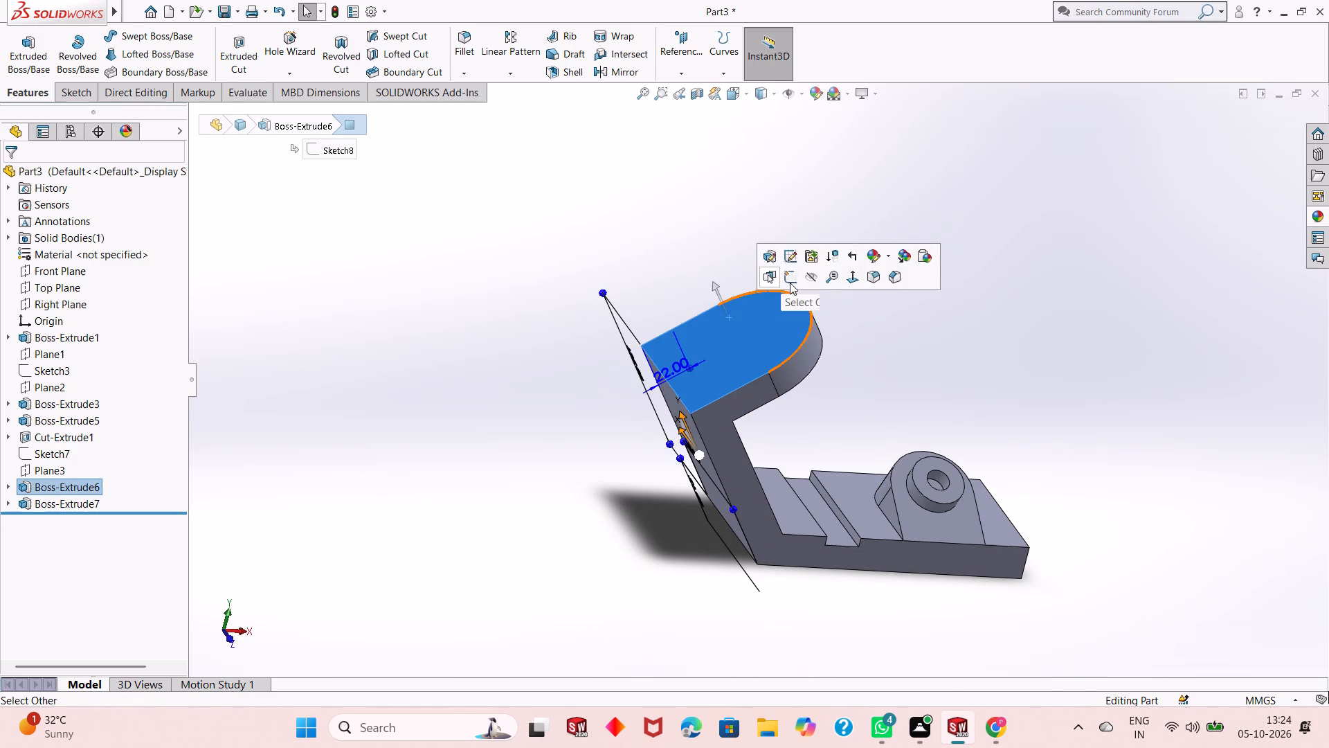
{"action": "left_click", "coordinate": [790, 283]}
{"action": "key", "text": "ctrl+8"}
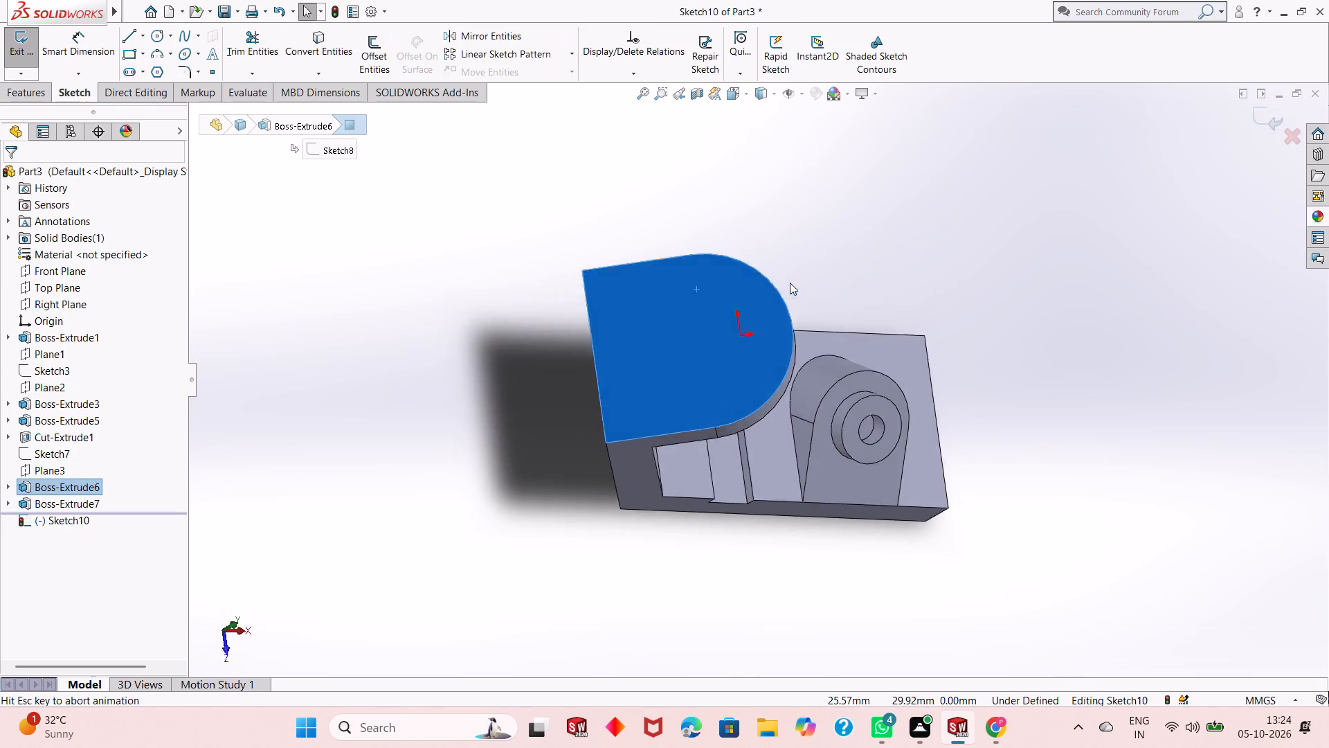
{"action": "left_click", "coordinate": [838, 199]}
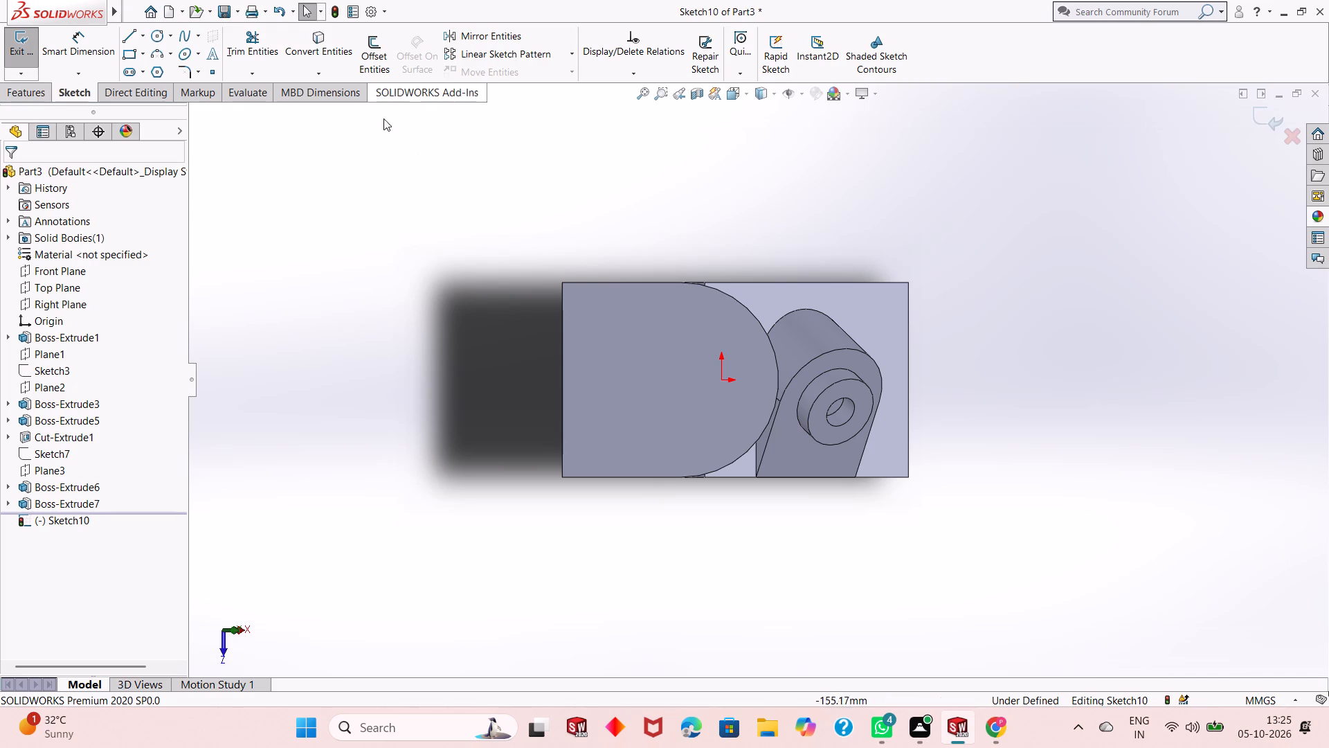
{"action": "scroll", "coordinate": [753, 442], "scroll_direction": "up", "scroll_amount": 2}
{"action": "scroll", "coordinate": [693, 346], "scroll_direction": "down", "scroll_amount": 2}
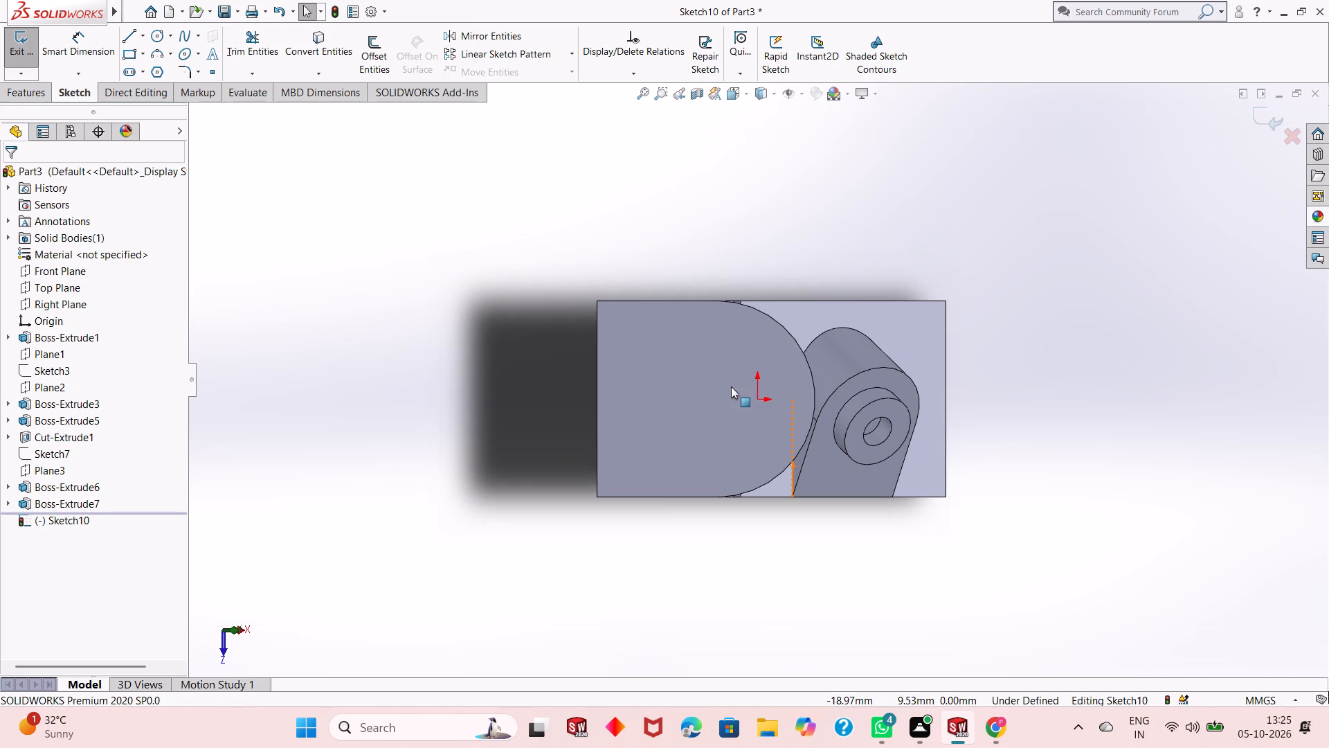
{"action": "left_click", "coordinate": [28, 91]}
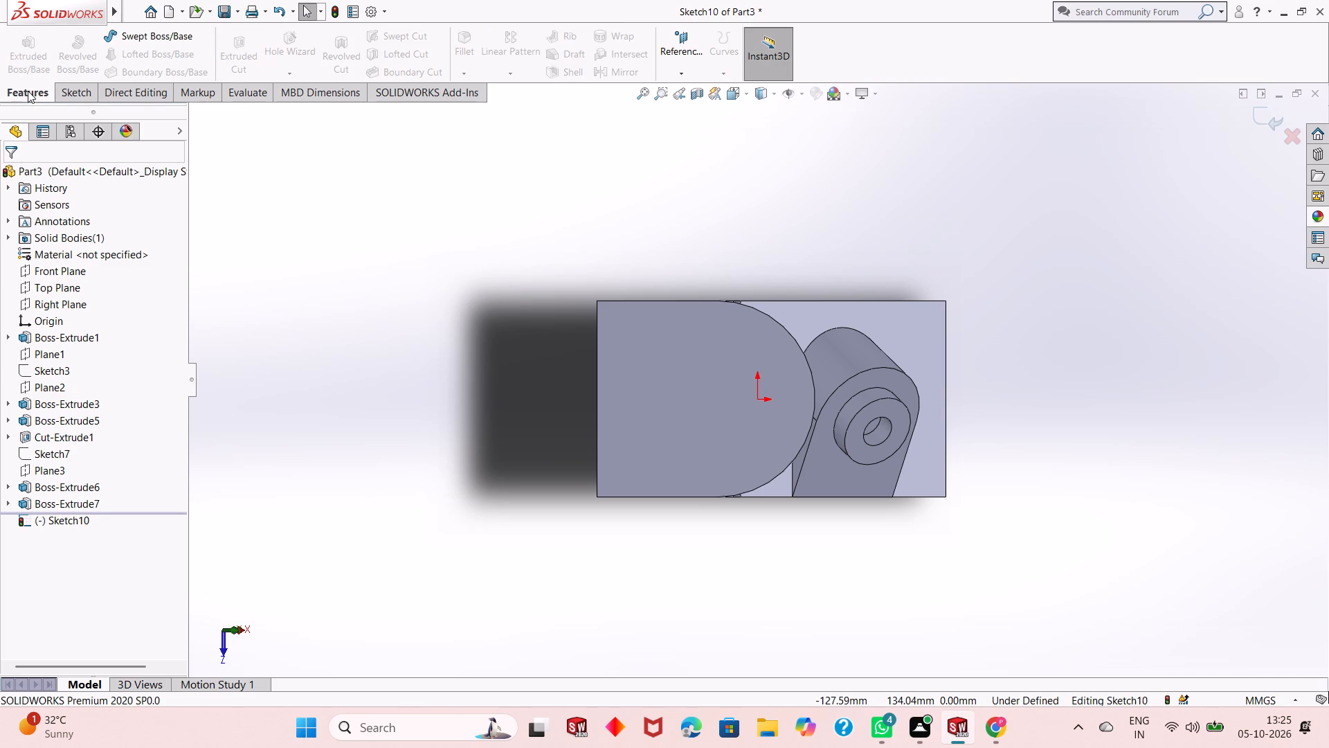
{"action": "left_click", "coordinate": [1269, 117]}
Start a new hole with the Hole Wizard.
{"action": "left_click", "coordinate": [298, 55]}
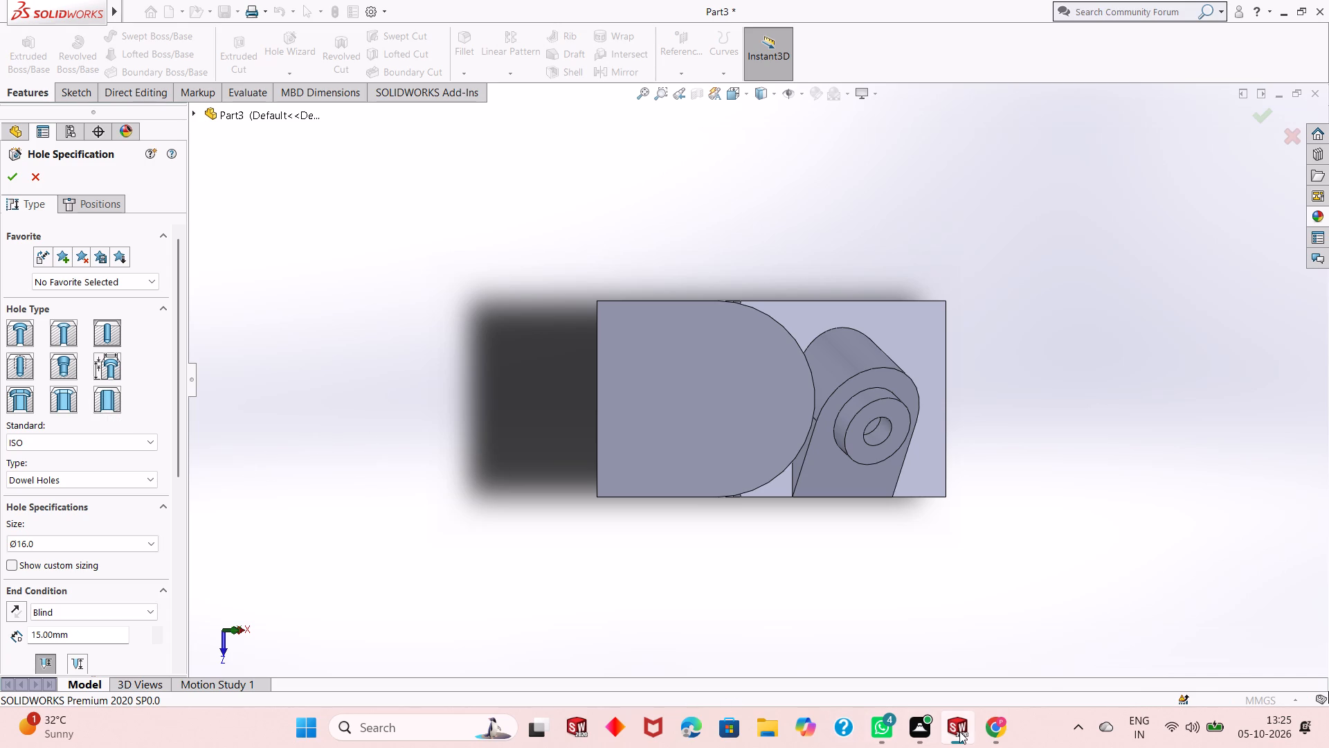
{"action": "left_click", "coordinate": [926, 736]}
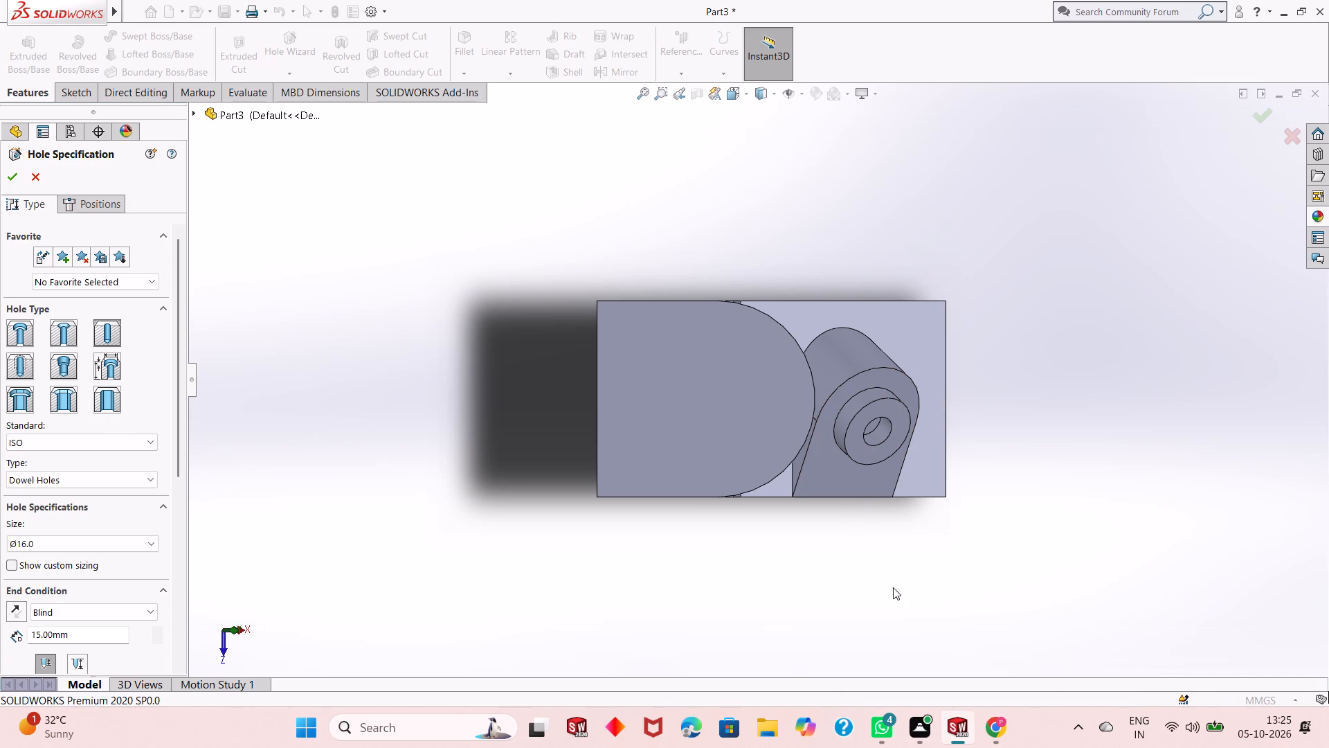
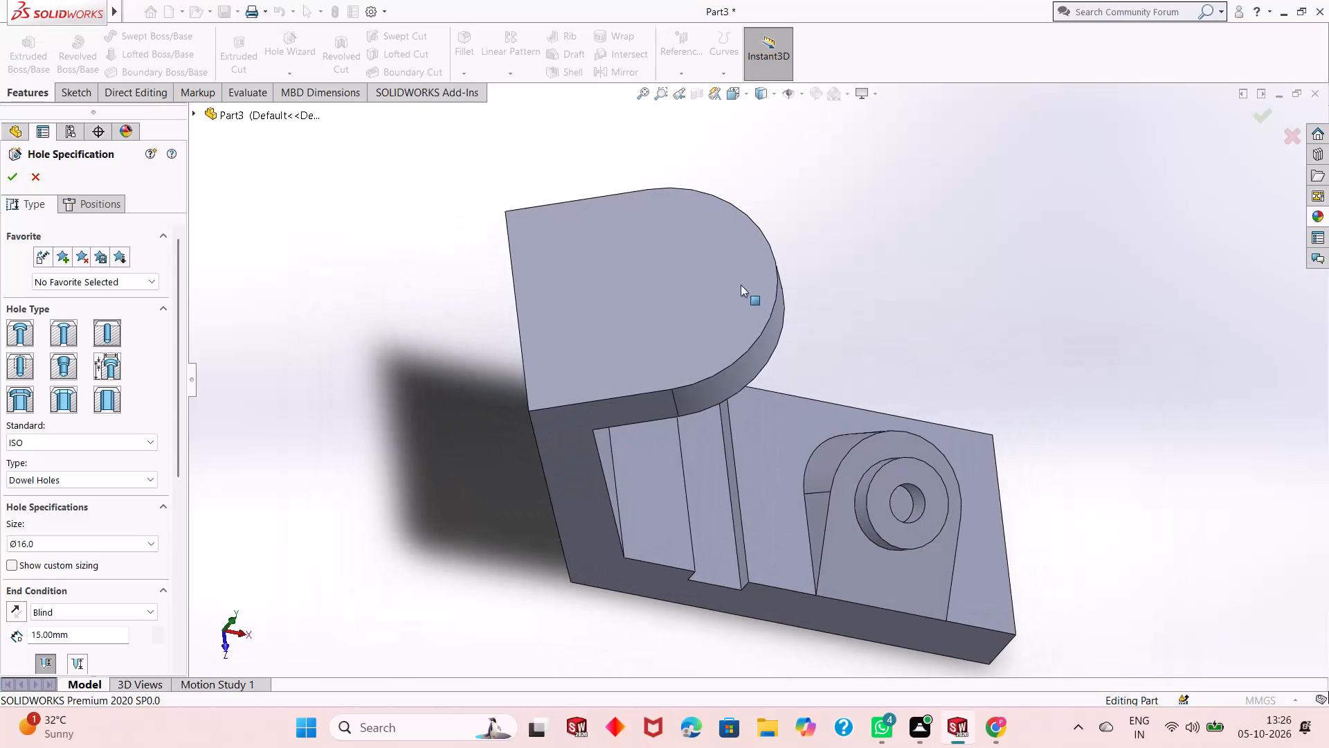
Choose a legacy hole of type Counterbored and set its diameter to 22 mm and depth to 20 mm.
{"action": "scroll", "coordinate": [734, 279], "scroll_direction": "down", "scroll_amount": 2}
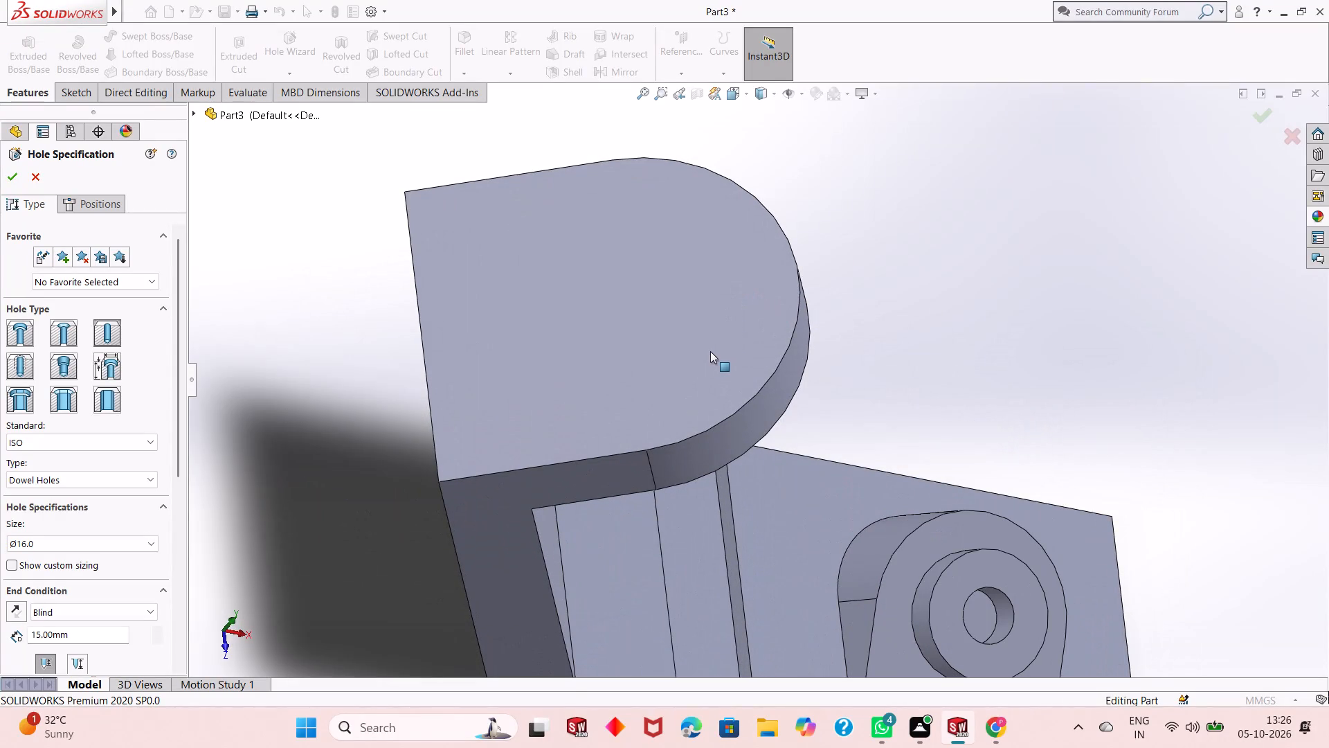
{"action": "scroll", "coordinate": [624, 326], "scroll_direction": "down", "scroll_amount": 1}
{"action": "scroll", "coordinate": [626, 325], "scroll_direction": "up", "scroll_amount": 3}
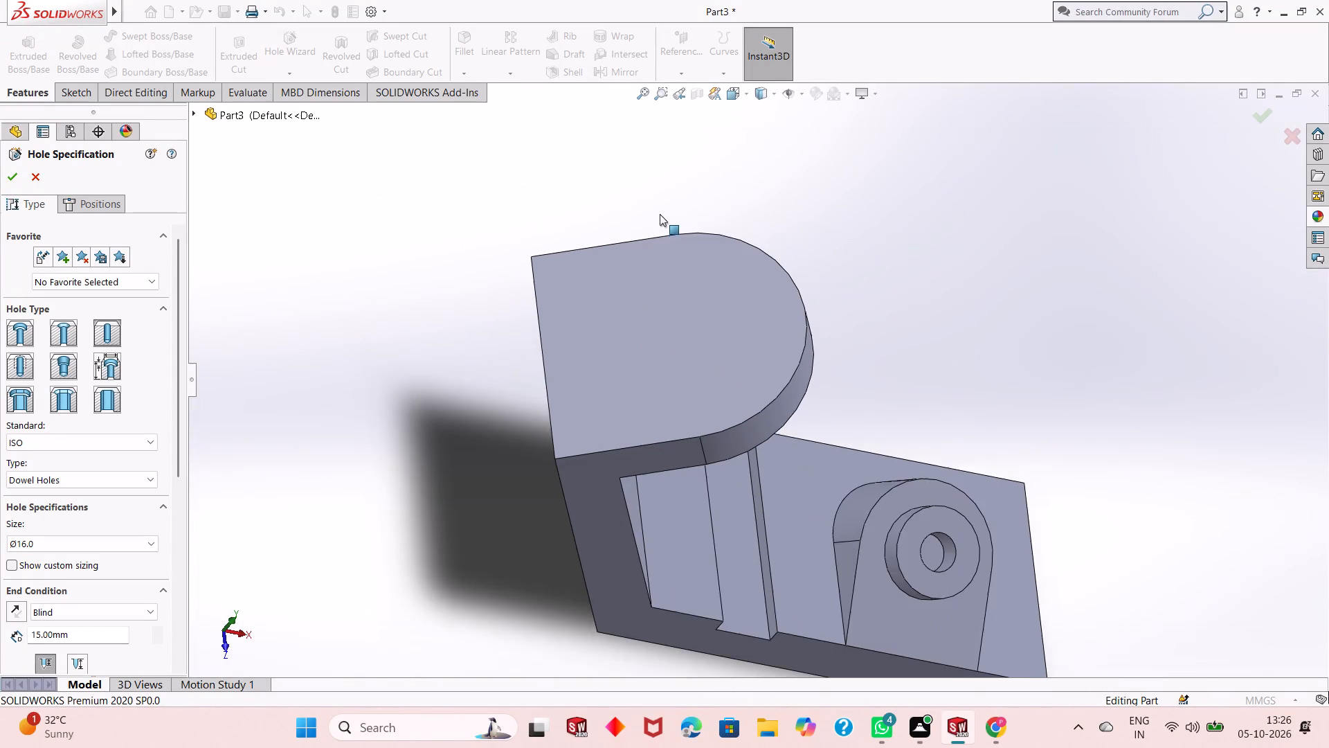
{"action": "scroll", "coordinate": [660, 214], "scroll_direction": "down", "scroll_amount": 2}
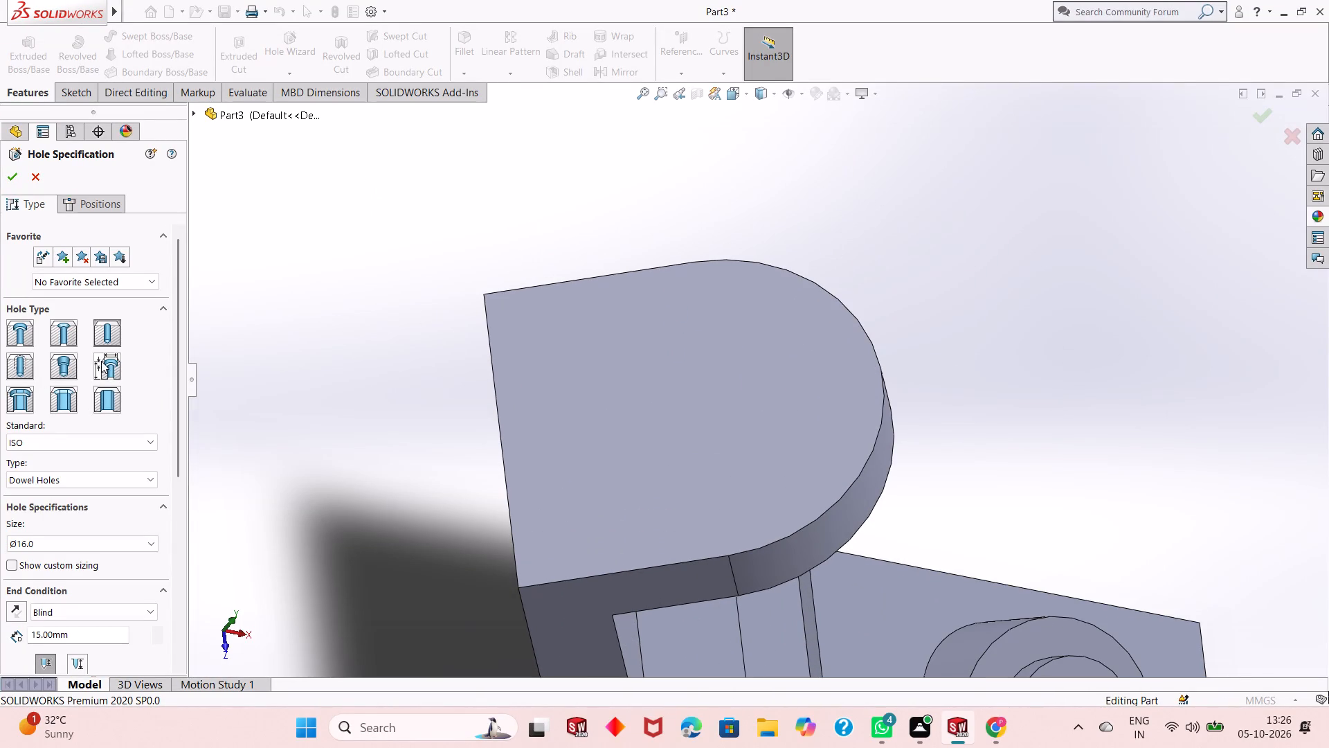
{"action": "left_click", "coordinate": [103, 361]}
{"action": "left_click", "coordinate": [132, 375]}
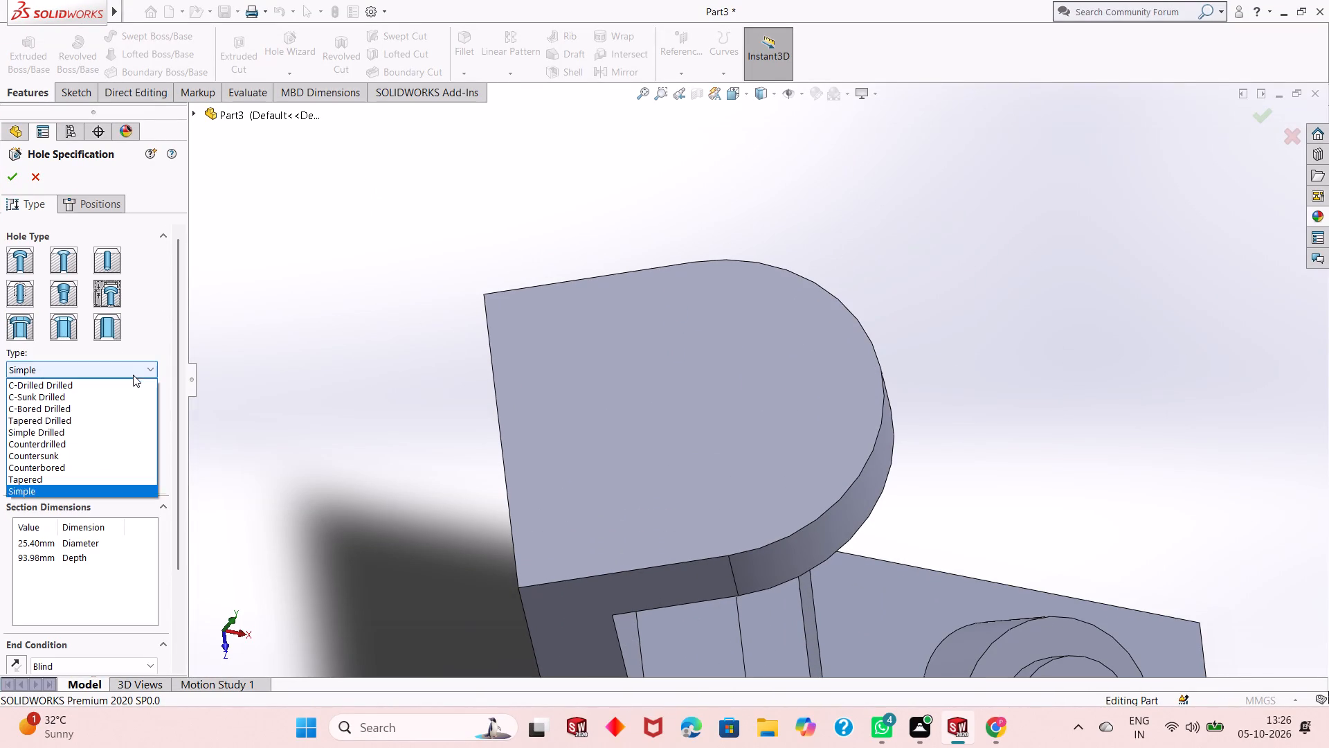
{"action": "left_click", "coordinate": [129, 463]}
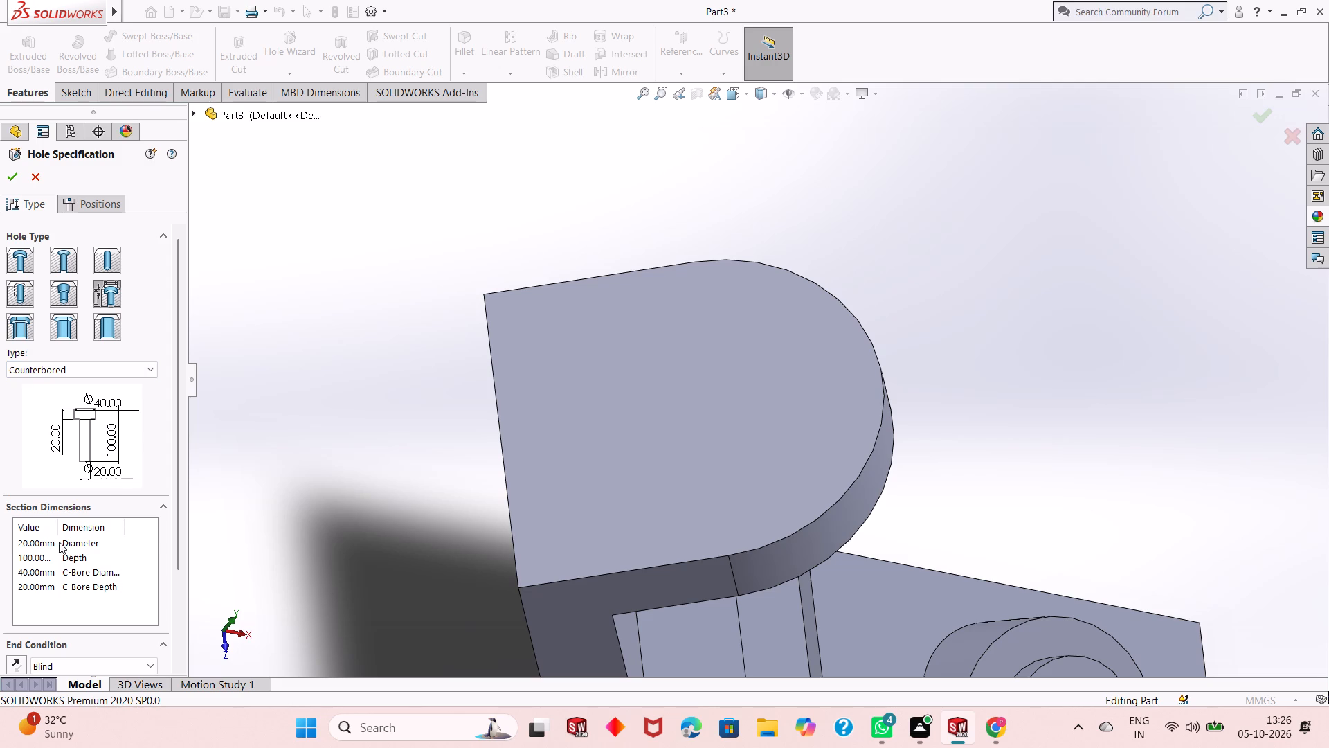
{"action": "double_click", "coordinate": [42, 539]}
{"action": "type", "text": "22"}
{"action": "key", "text": "Return"}
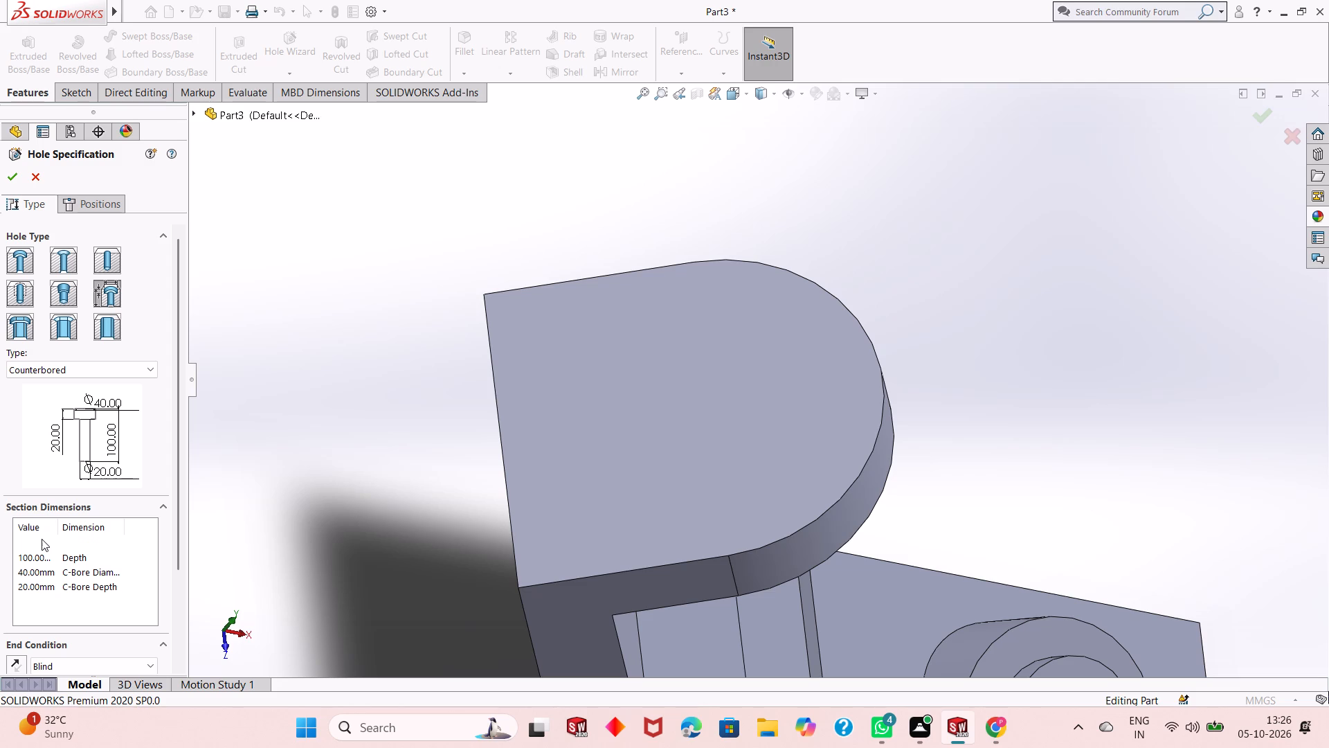
{"action": "double_click", "coordinate": [42, 553]}
{"action": "type", "text": "20"}
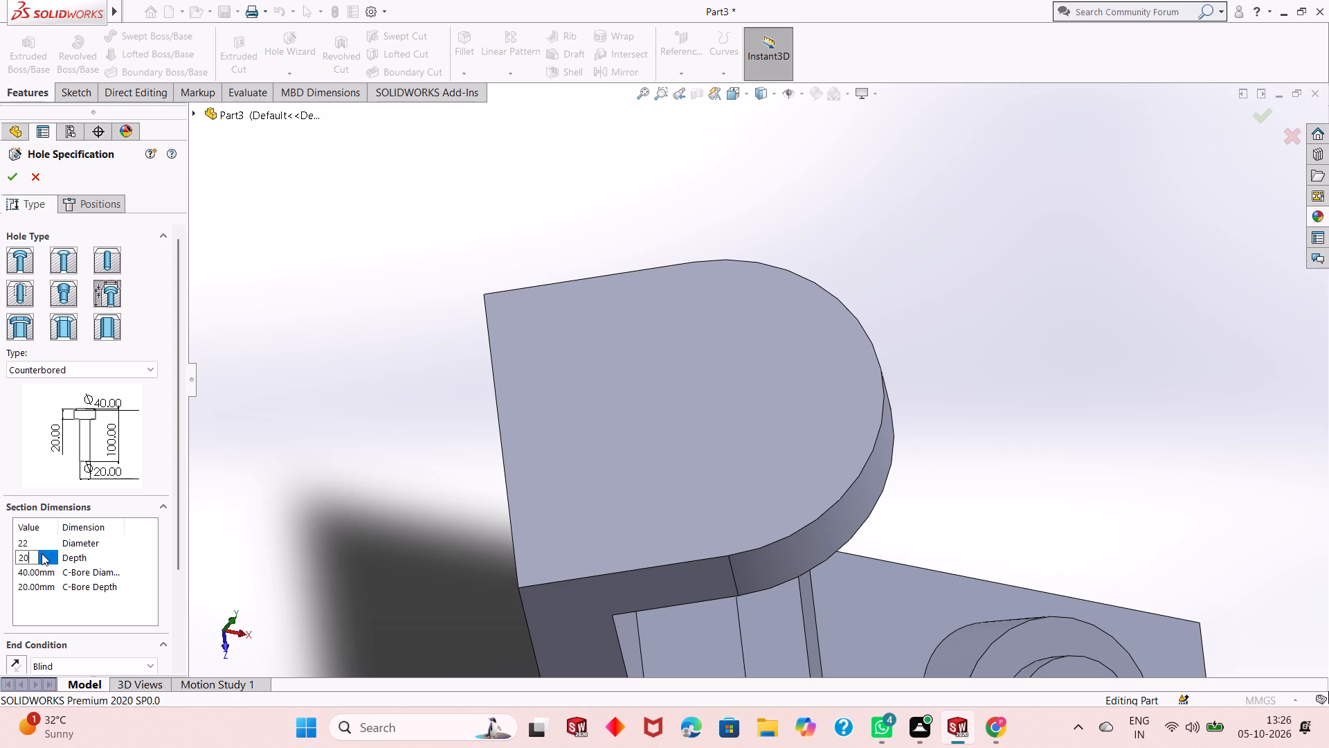
{"action": "key", "text": "Return"}
Set the hole's counterbore diameter to 45 mm and counterbore depth to 12 mm.
{"action": "double_click", "coordinate": [33, 573]}
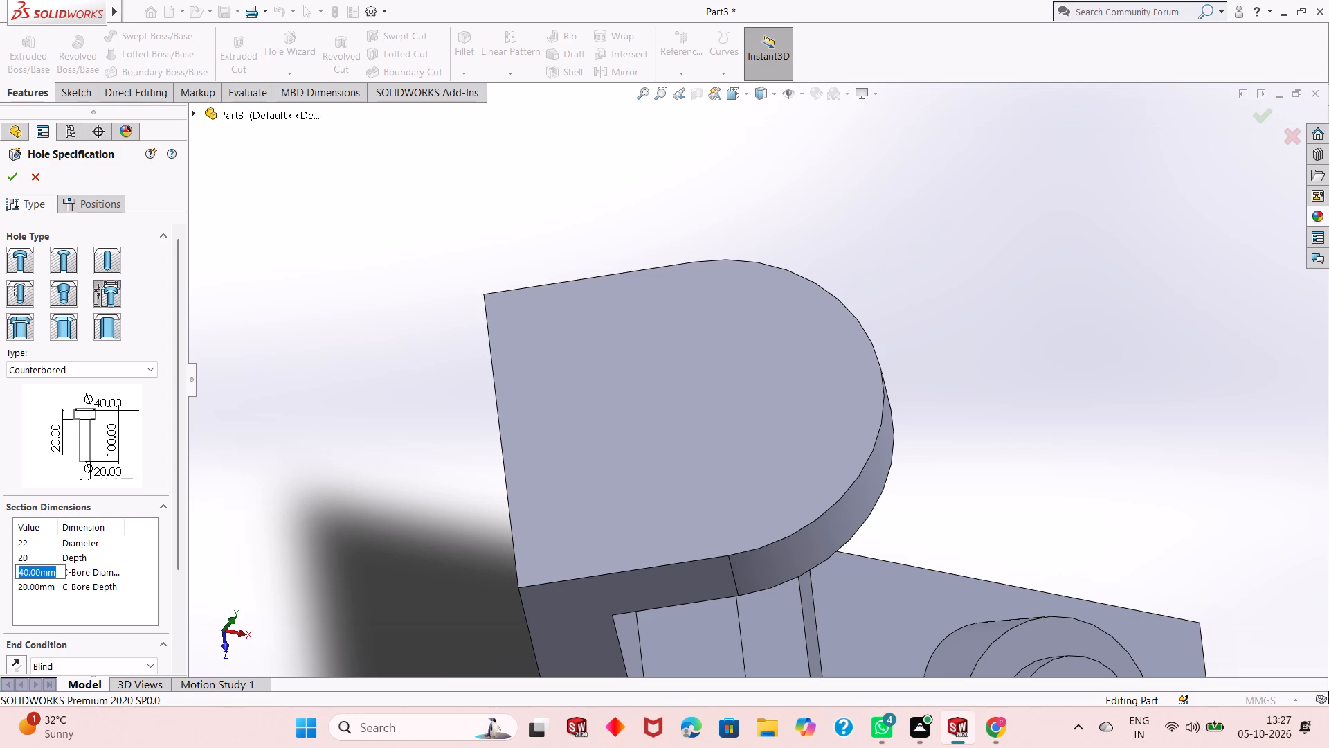
{"action": "type", "text": "45"}
{"action": "key", "text": "Return"}
{"action": "double_click", "coordinate": [48, 587]}
{"action": "type", "text": "12"}
{"action": "key", "text": "Return"}
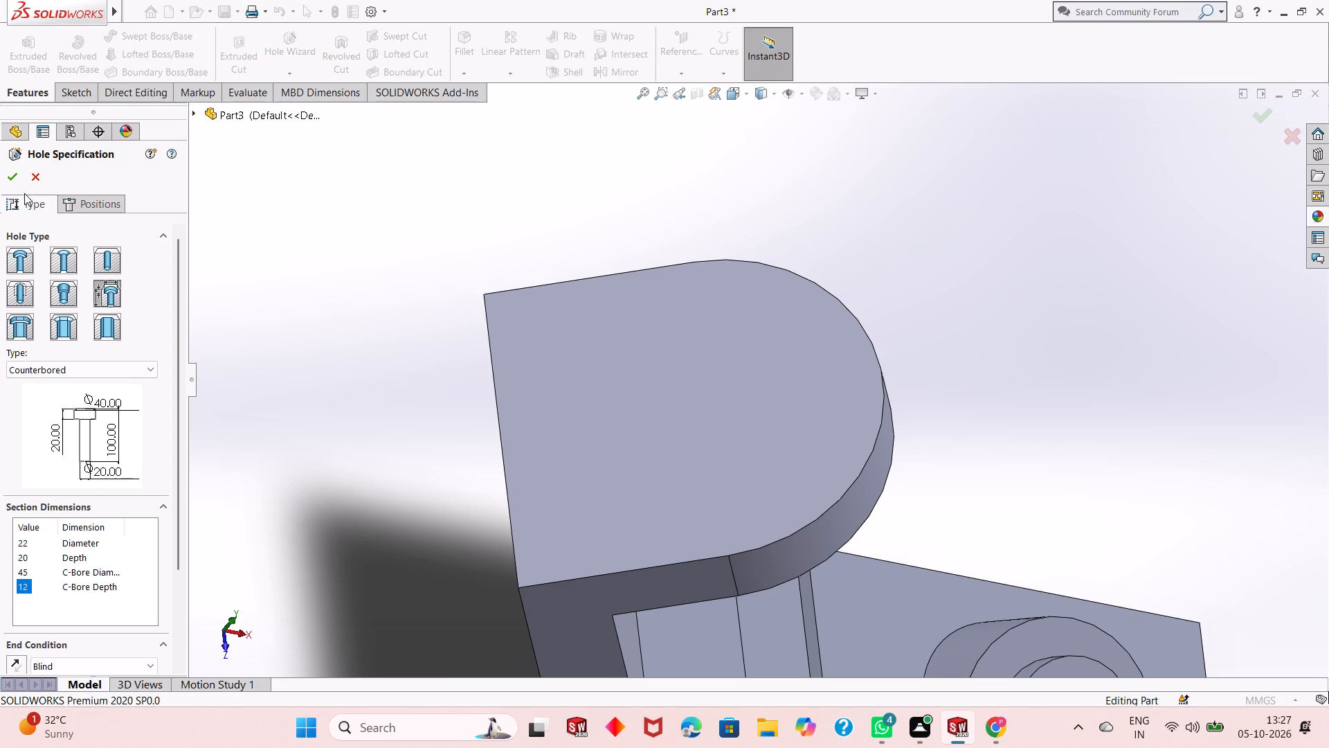
Place the counterbored hole on the rounded plate's top face, at the centre of its rounded end, and create it.
{"action": "left_click", "coordinate": [86, 208]}
{"action": "left_click", "coordinate": [554, 354]}
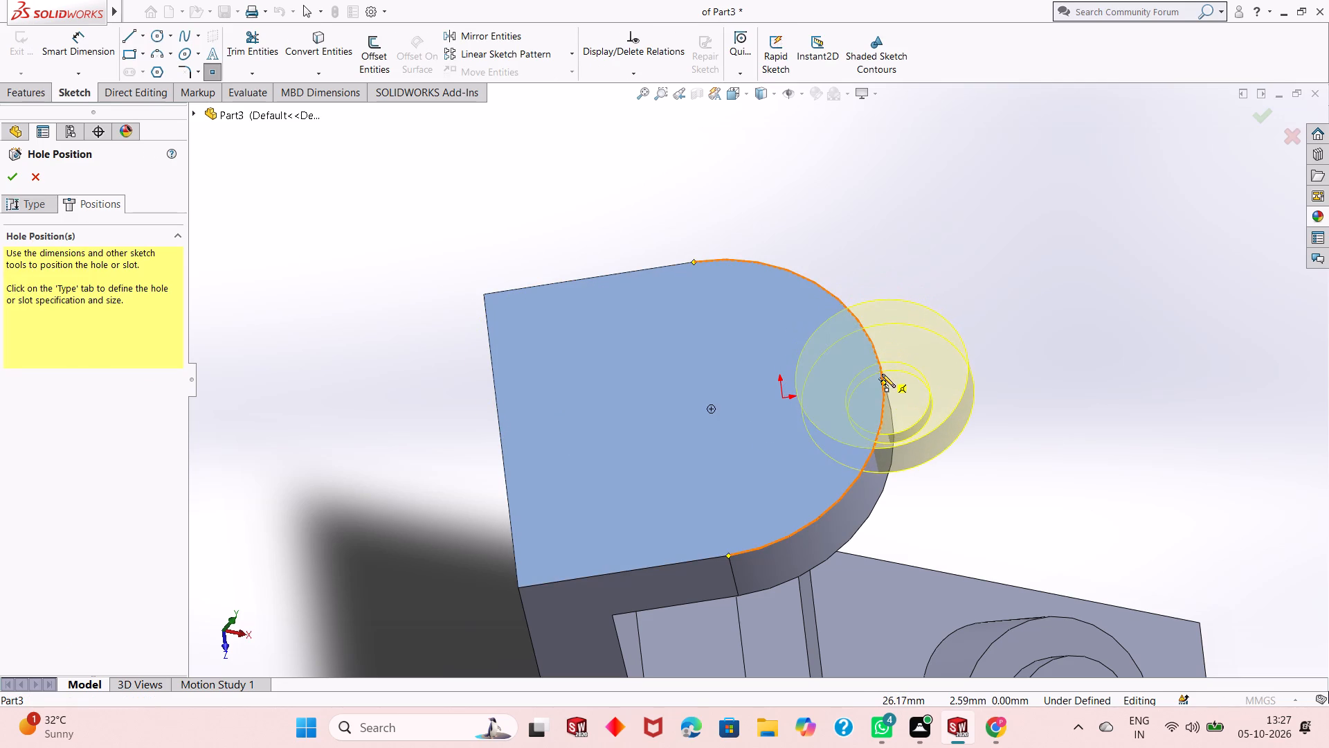
{"action": "left_click", "coordinate": [711, 409]}
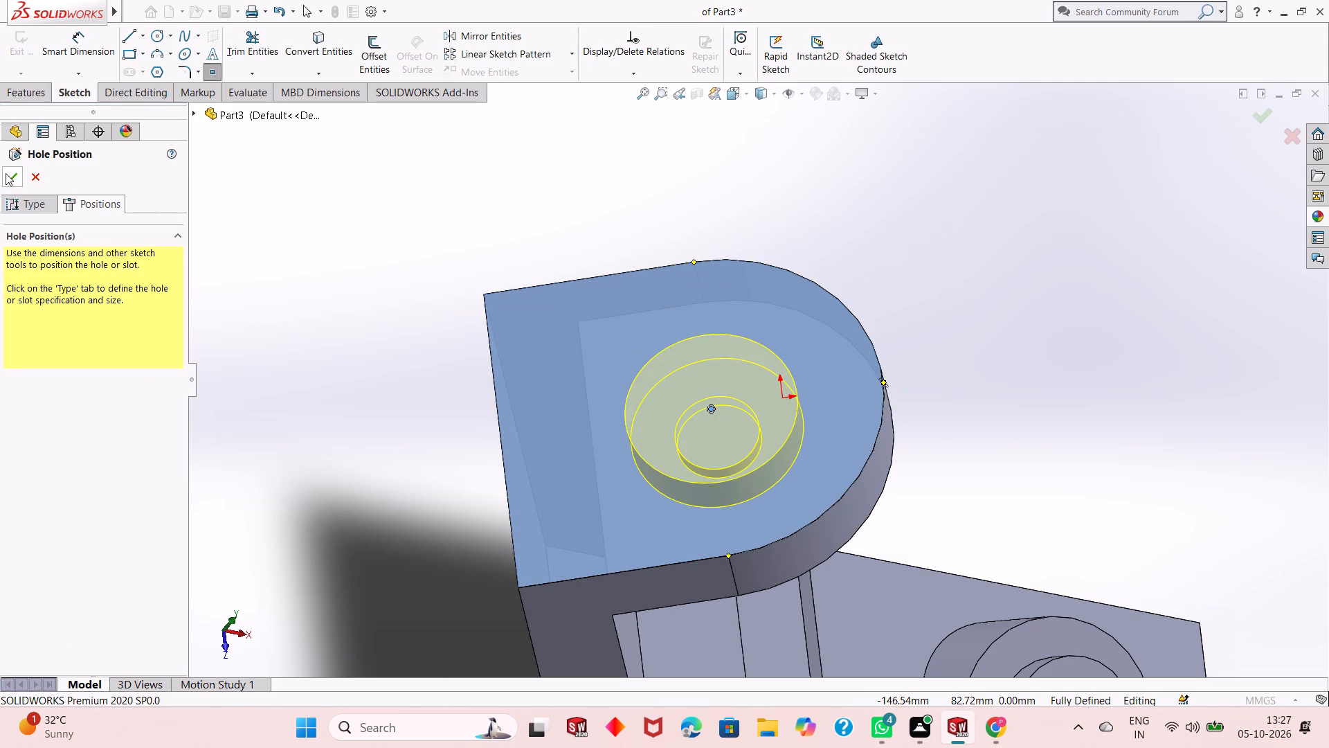
{"action": "left_click", "coordinate": [5, 173]}
{"action": "left_click", "coordinate": [914, 404]}
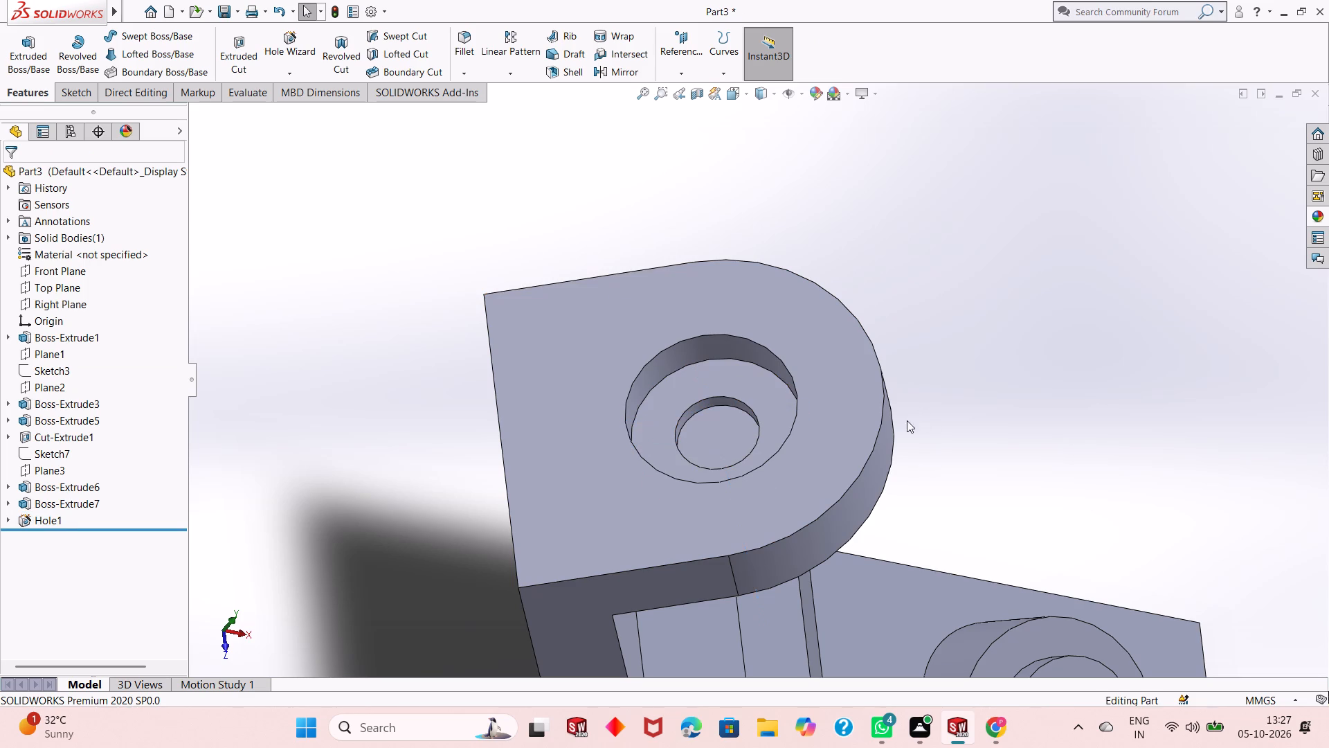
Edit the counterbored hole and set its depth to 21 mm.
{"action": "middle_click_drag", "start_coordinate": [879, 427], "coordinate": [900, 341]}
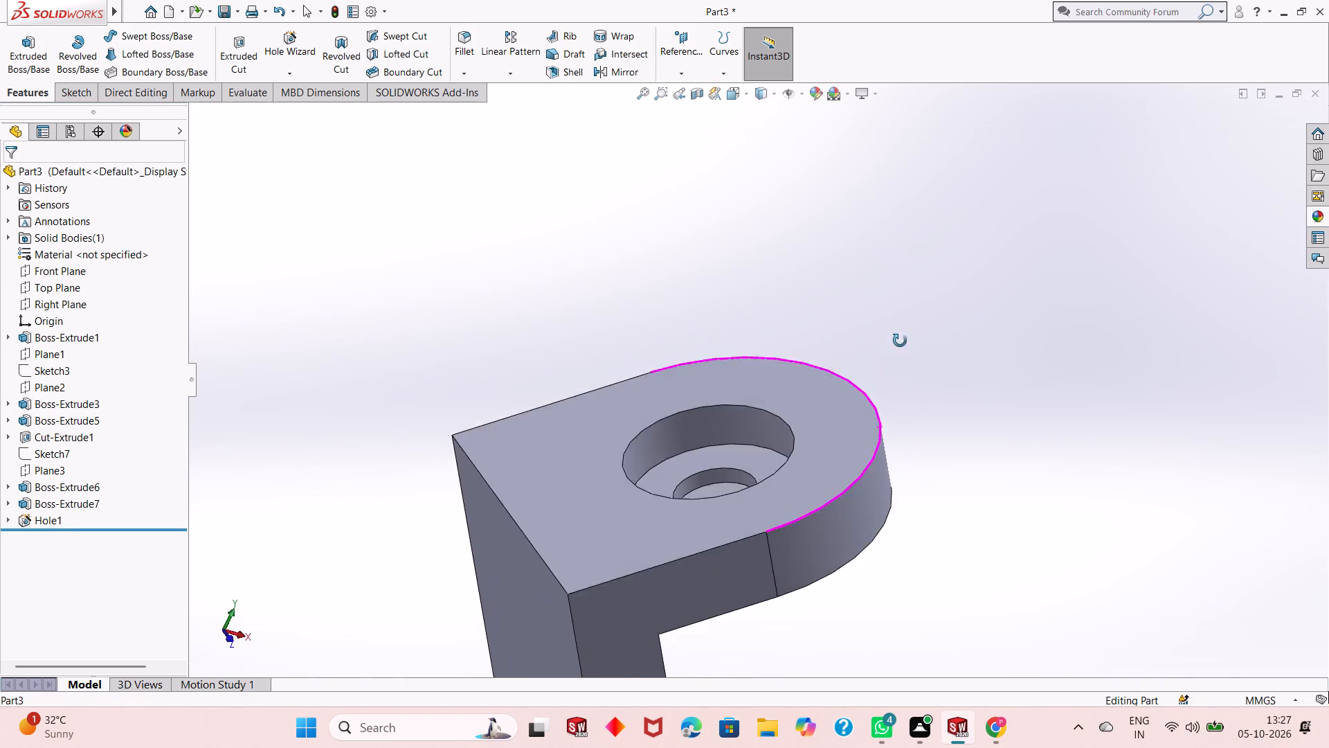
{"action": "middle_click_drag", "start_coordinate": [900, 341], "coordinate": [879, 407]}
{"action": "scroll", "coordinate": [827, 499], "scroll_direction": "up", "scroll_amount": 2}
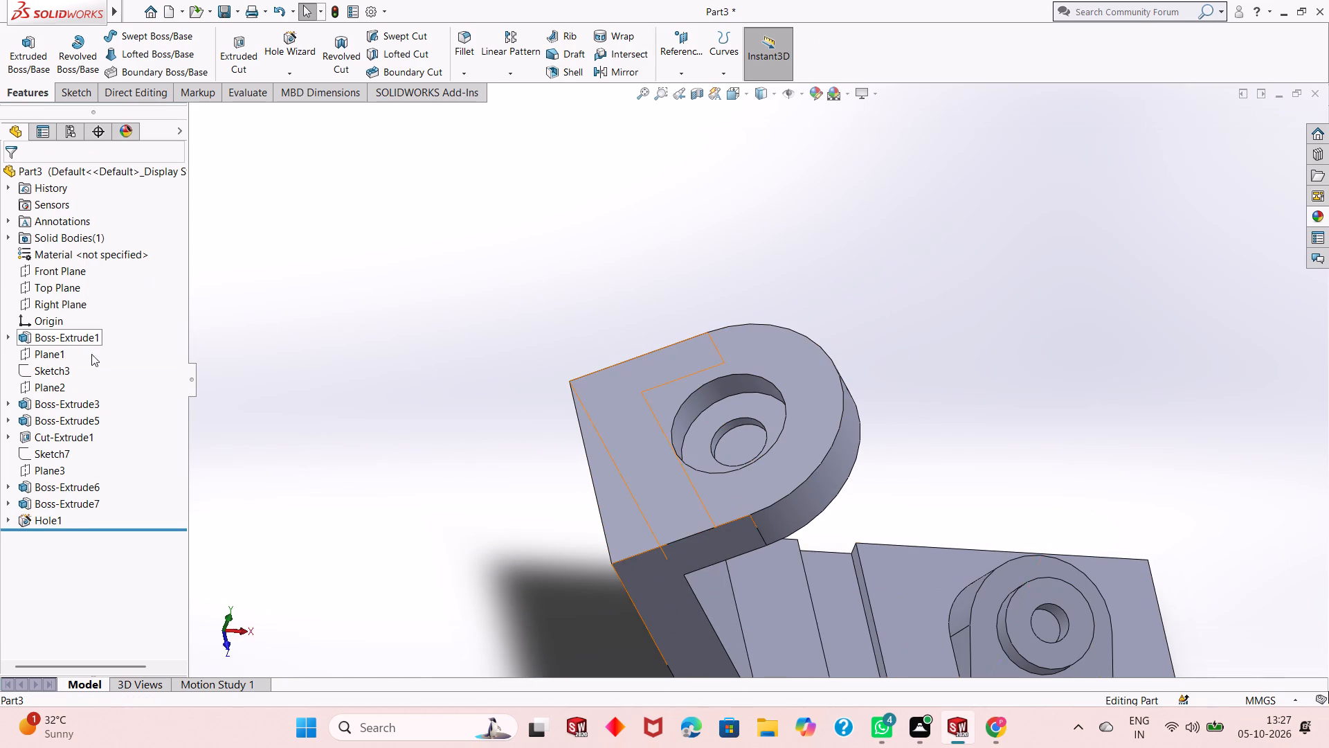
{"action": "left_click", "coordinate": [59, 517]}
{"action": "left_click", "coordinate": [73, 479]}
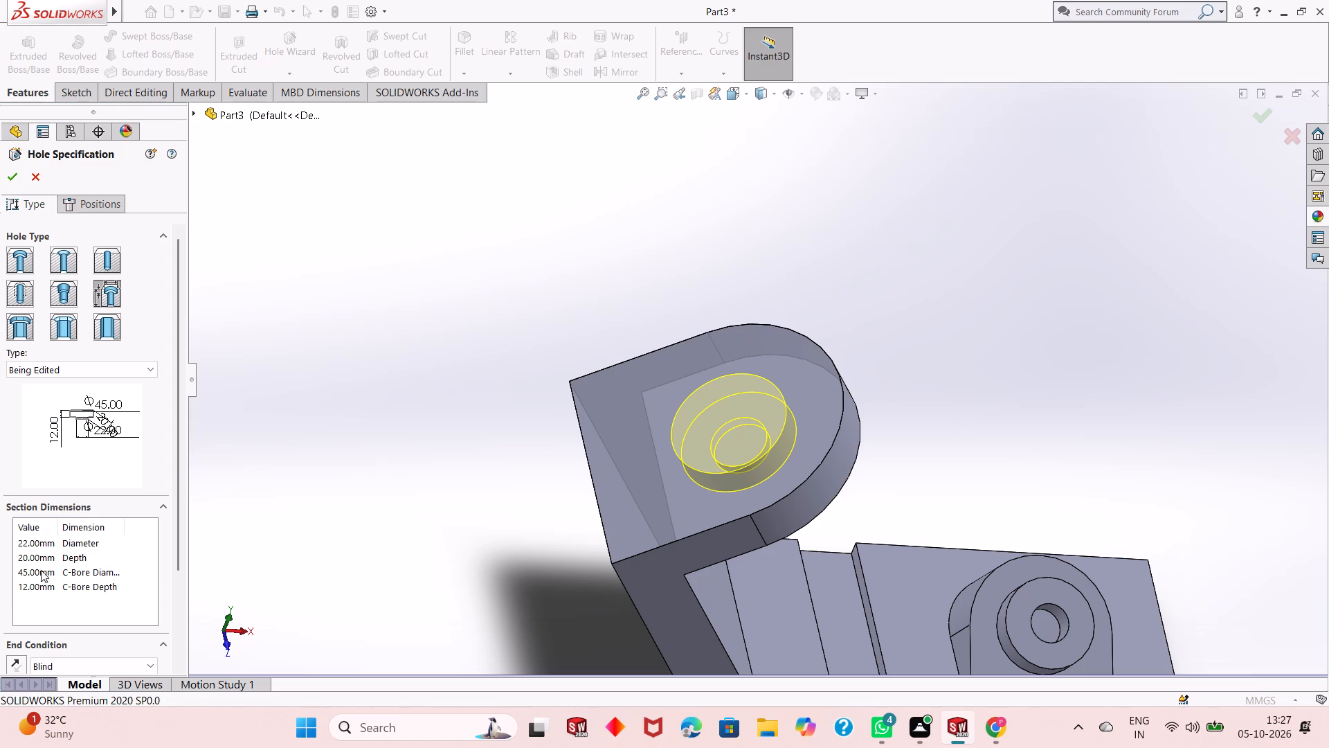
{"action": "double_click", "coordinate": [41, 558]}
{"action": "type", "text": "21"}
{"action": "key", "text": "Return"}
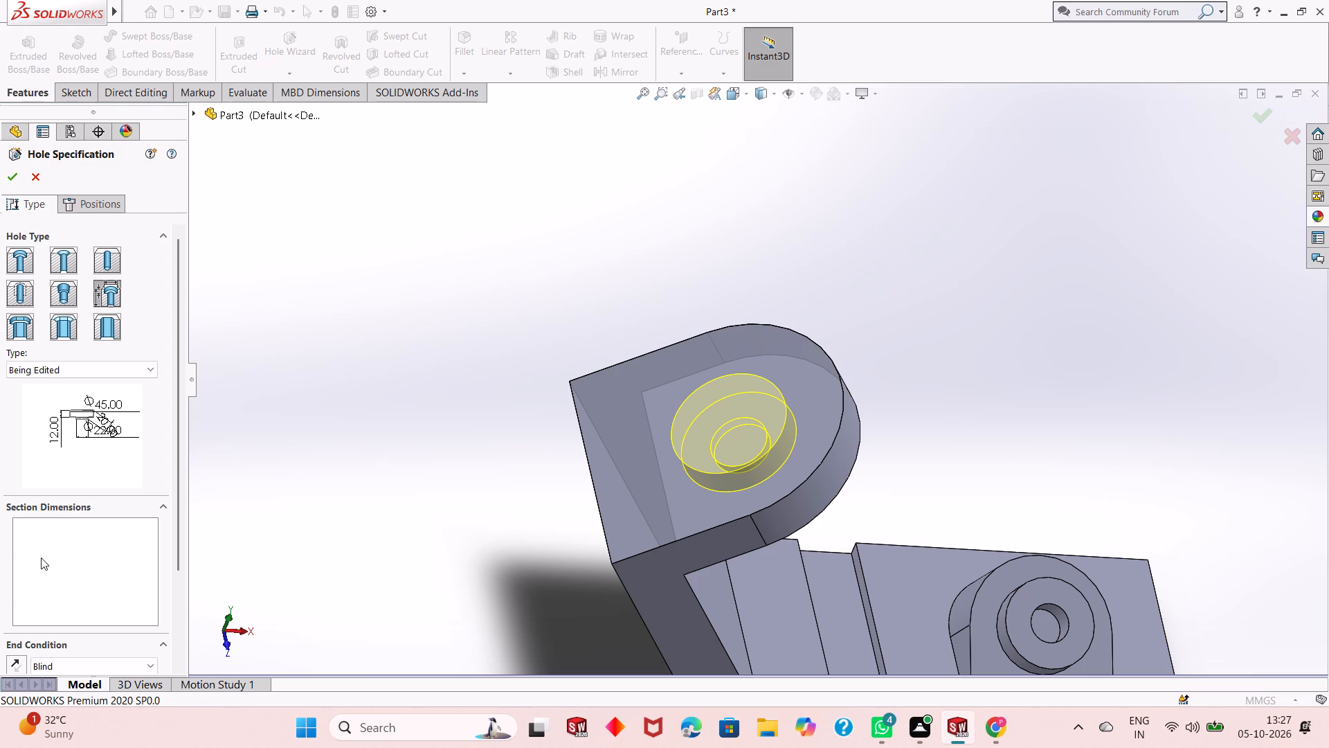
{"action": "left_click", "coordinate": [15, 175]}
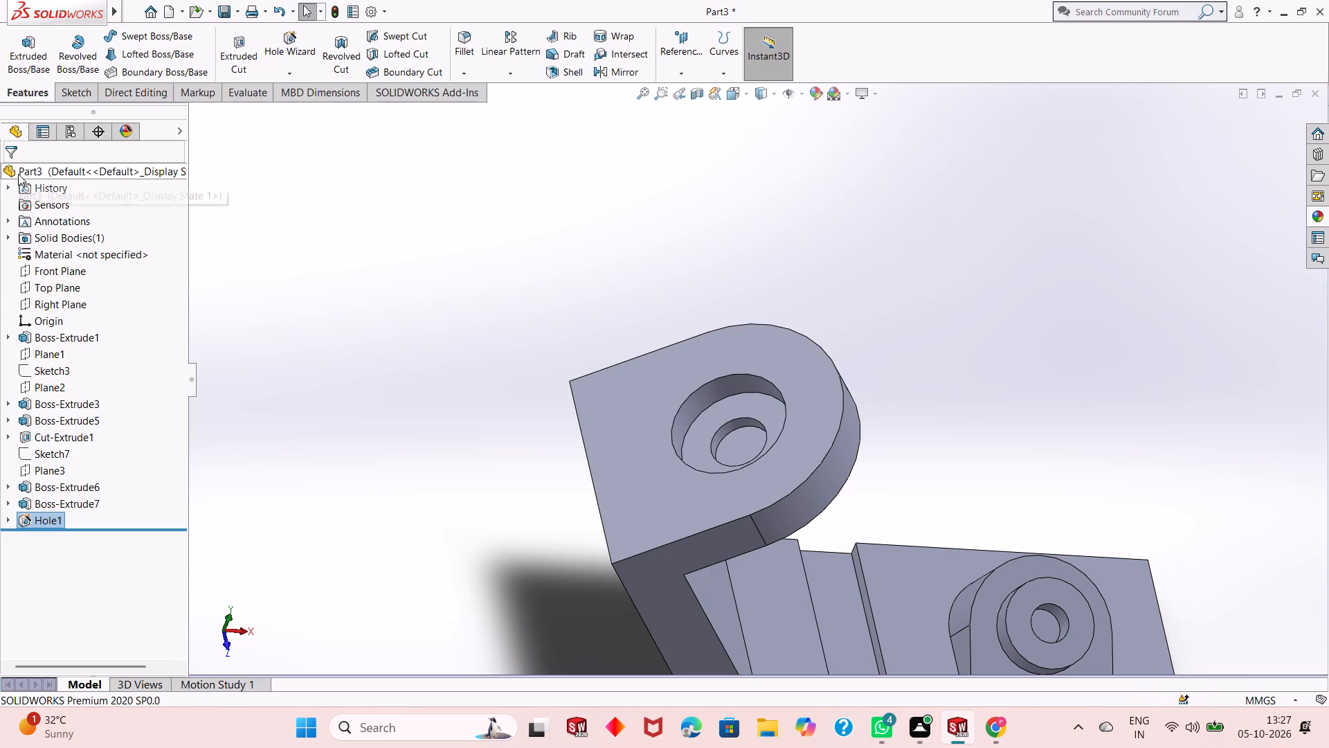
Edit the counterbored hole and set its depth to 25 mm.
{"action": "left_click", "coordinate": [35, 521]}
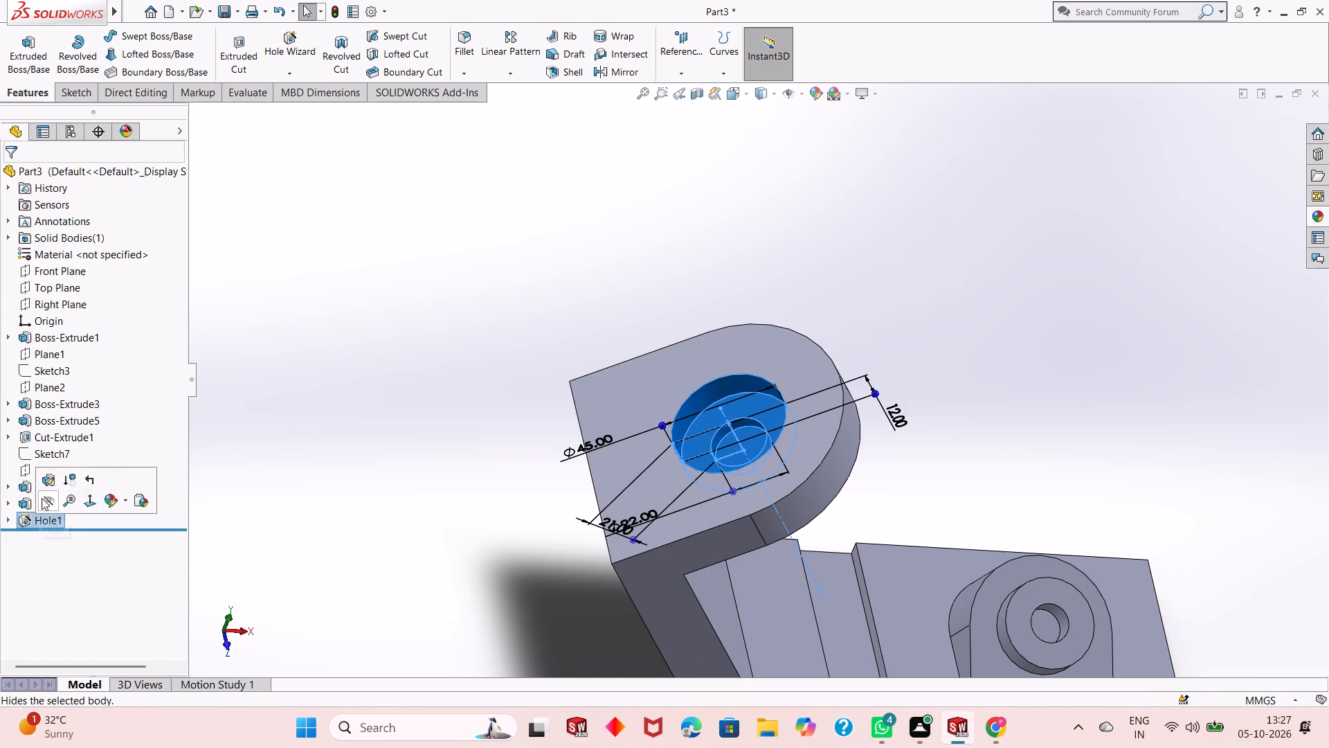
{"action": "key", "text": "Escape"}
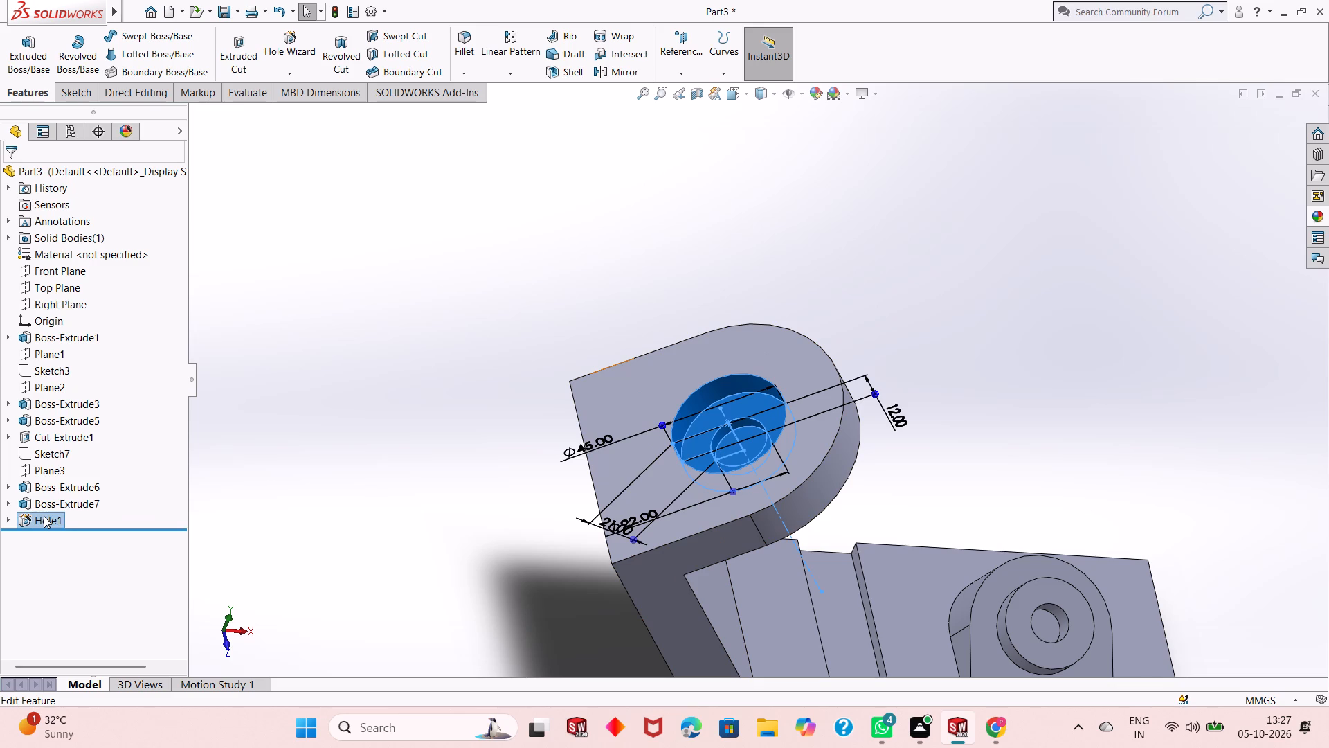
{"action": "key", "text": "Escape"}
{"action": "key", "text": "Escape"}
{"action": "left_click", "coordinate": [44, 516]}
{"action": "left_click", "coordinate": [56, 481]}
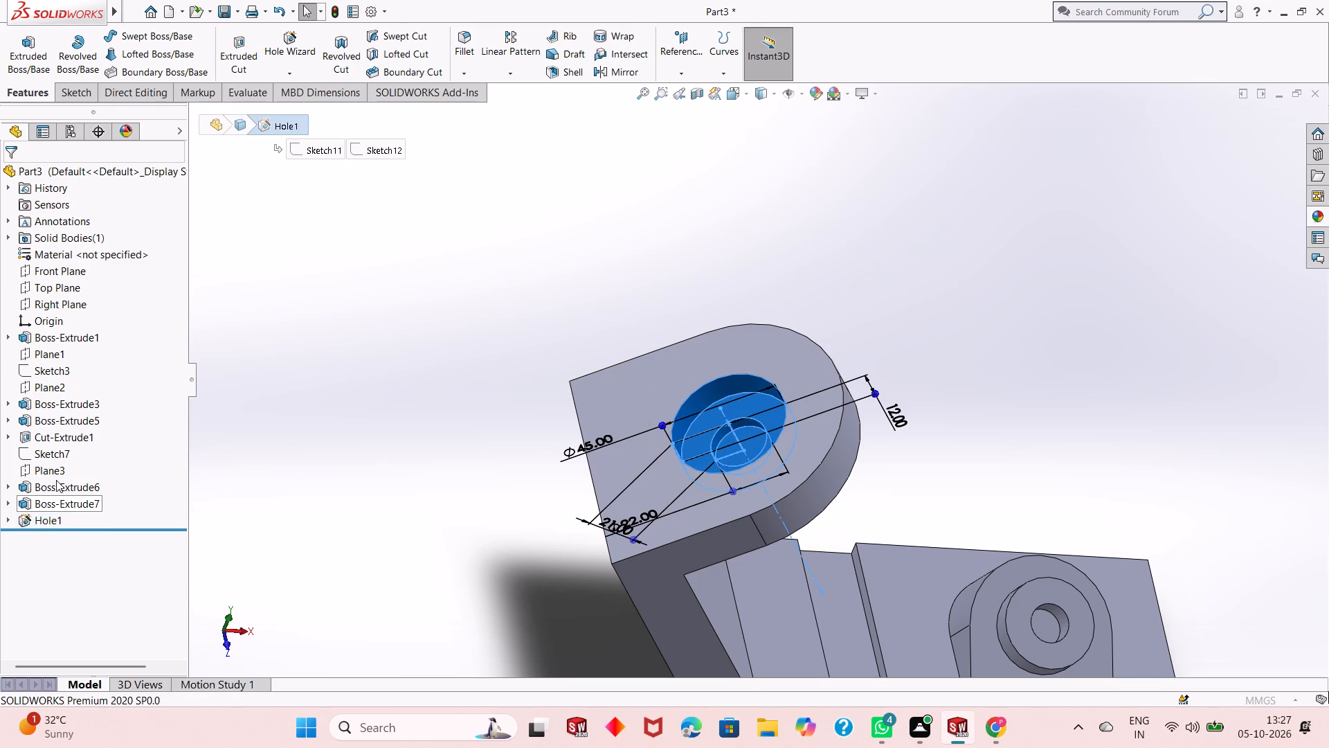
{"action": "double_click", "coordinate": [36, 558]}
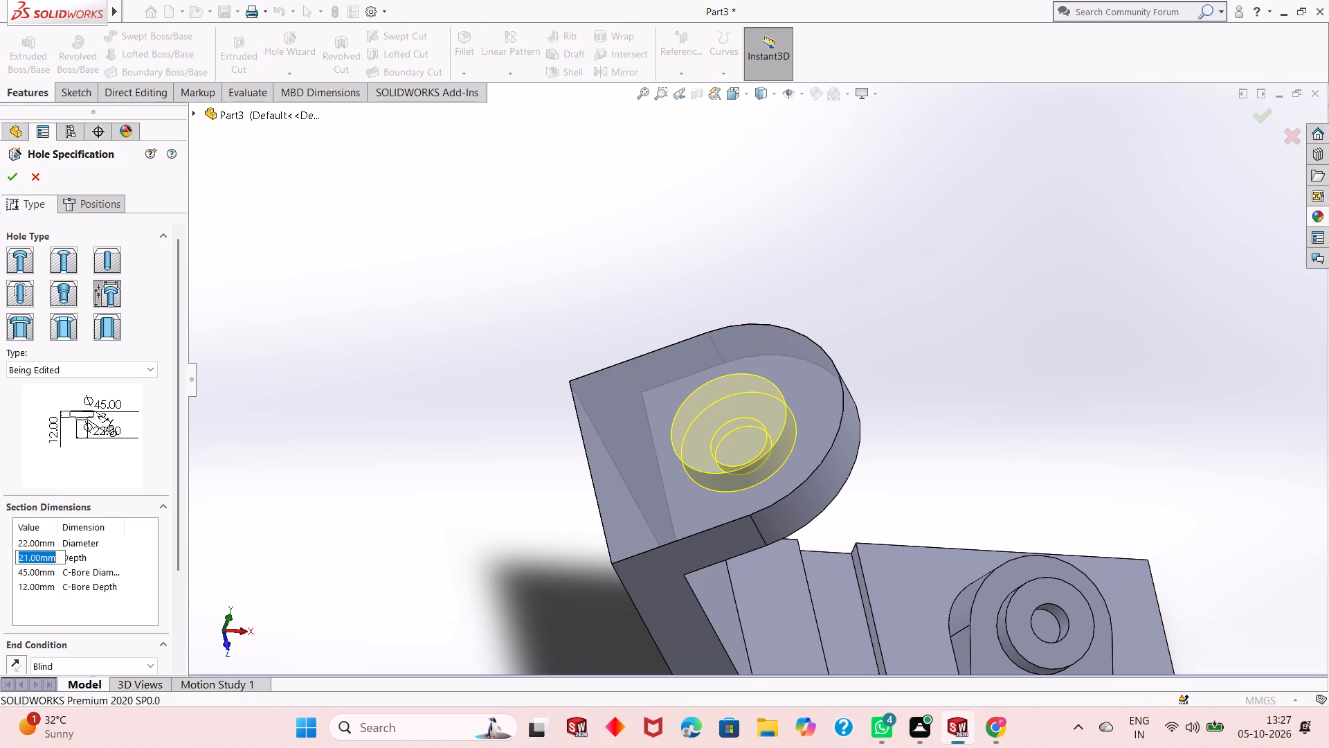
{"action": "type", "text": "25"}
{"action": "key", "text": "Return"}
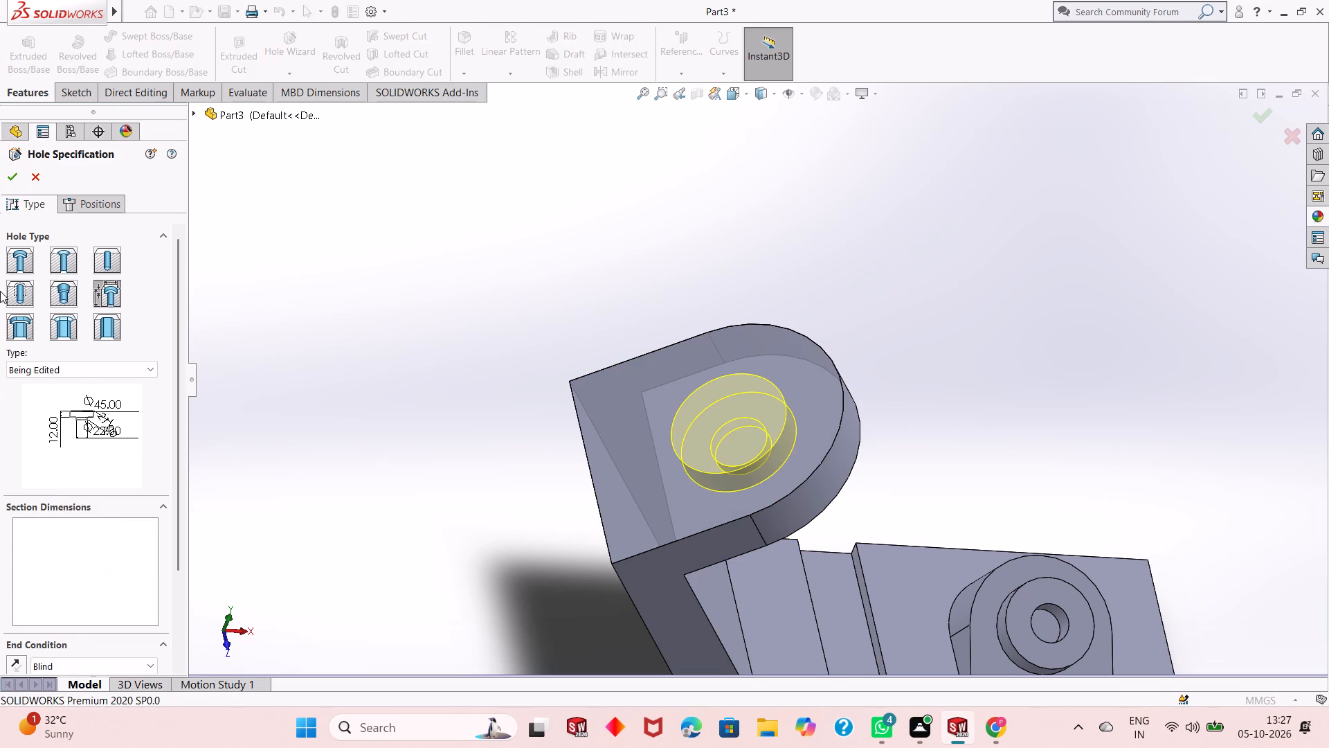
{"action": "left_click", "coordinate": [17, 172]}
{"action": "key", "text": "Escape"}
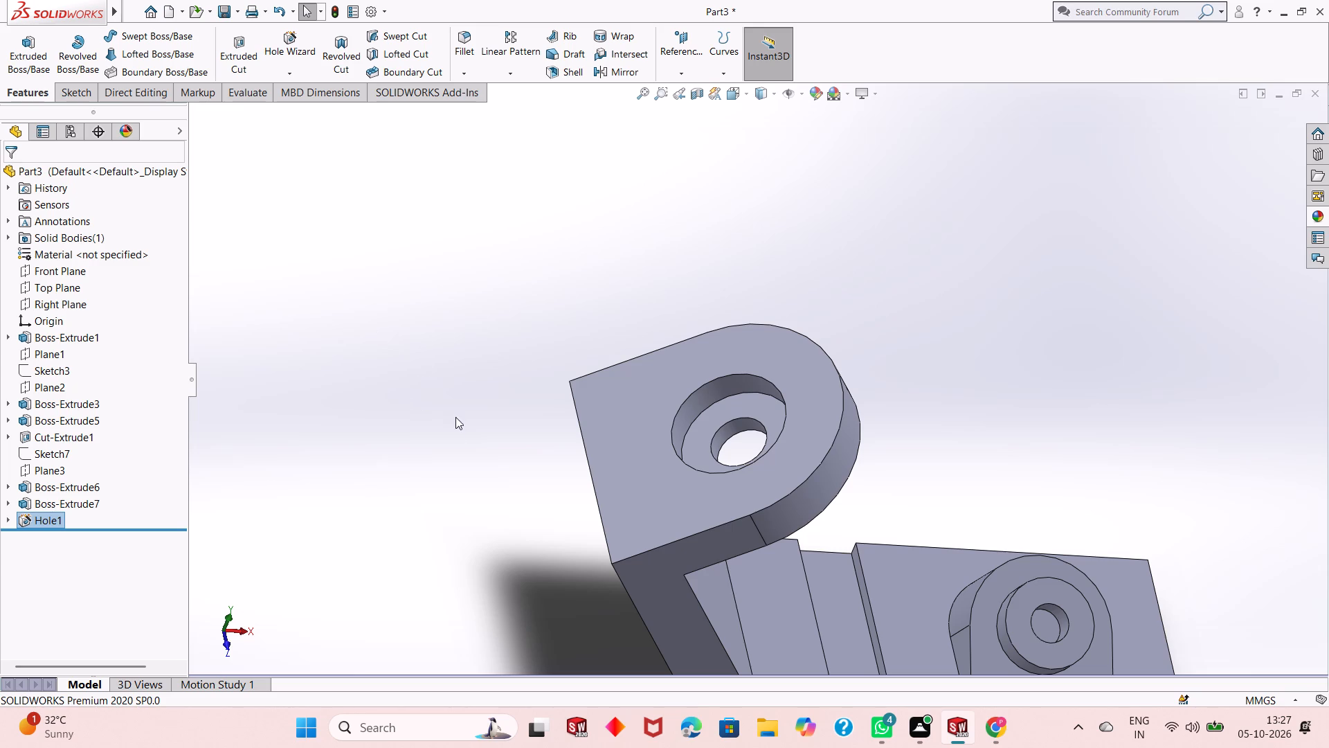
Examine the counterbored hole and the whole bracket from several angles, including the underside of the rounded plate.
{"action": "middle_click_drag", "start_coordinate": [526, 474], "coordinate": [525, 438]}
{"action": "scroll", "coordinate": [538, 468], "scroll_direction": "up", "scroll_amount": 3}
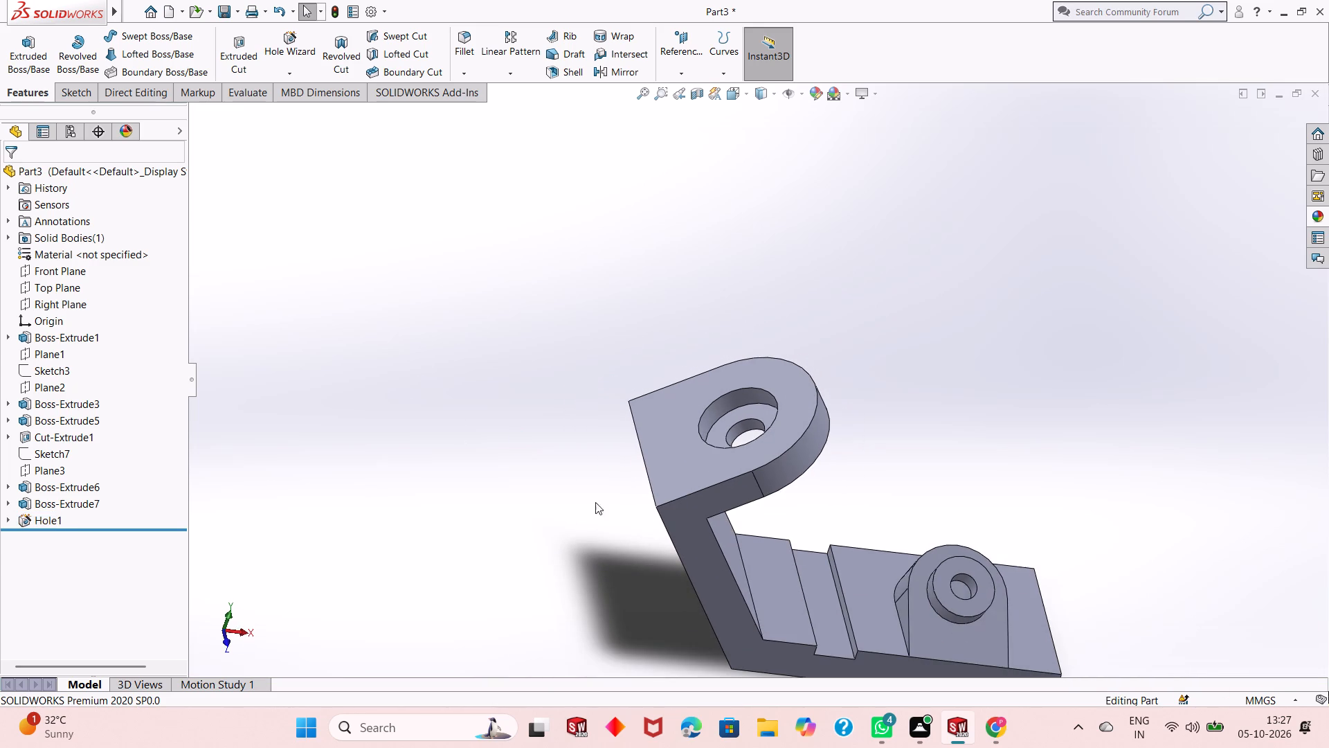
{"action": "scroll", "coordinate": [955, 562], "scroll_direction": "down", "scroll_amount": 1}
{"action": "middle_click_drag", "start_coordinate": [763, 551], "coordinate": [782, 308]}
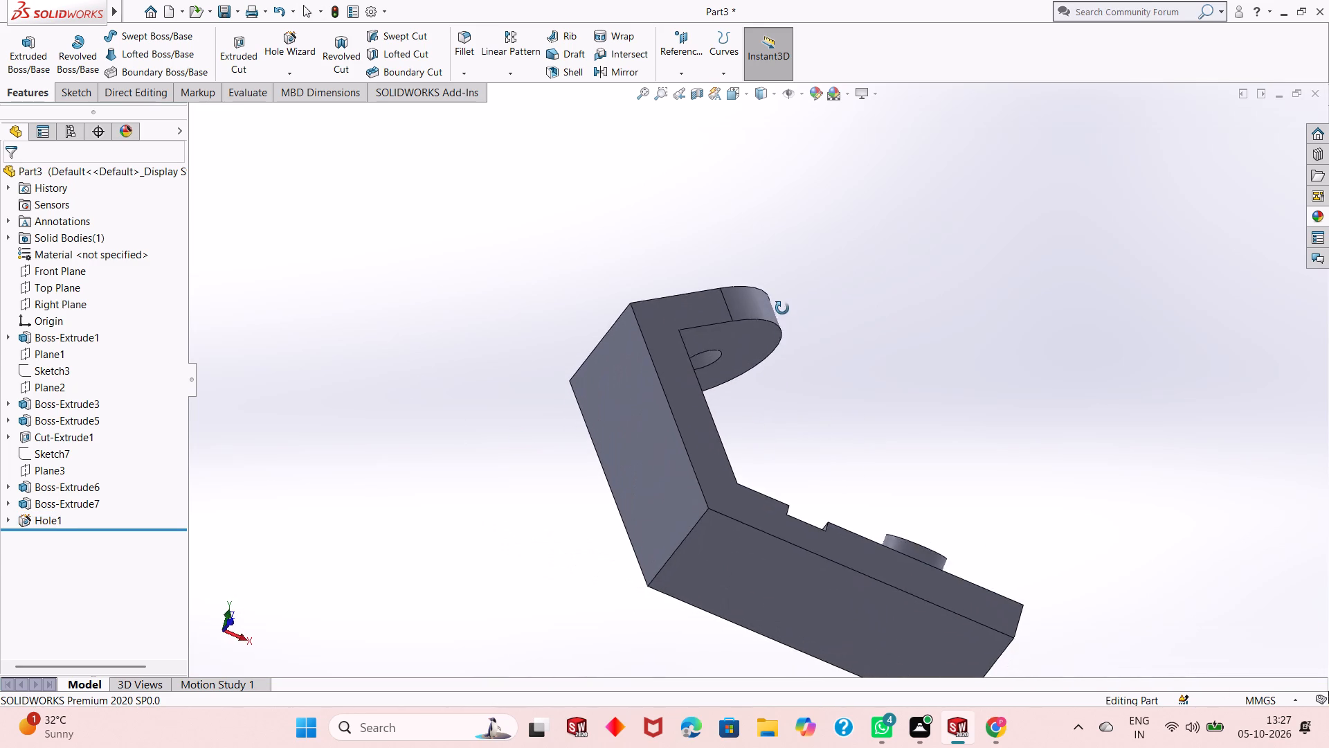
{"action": "middle_click_drag", "start_coordinate": [782, 308], "coordinate": [791, 548]}
{"action": "scroll", "coordinate": [709, 420], "scroll_direction": "down", "scroll_amount": 1}
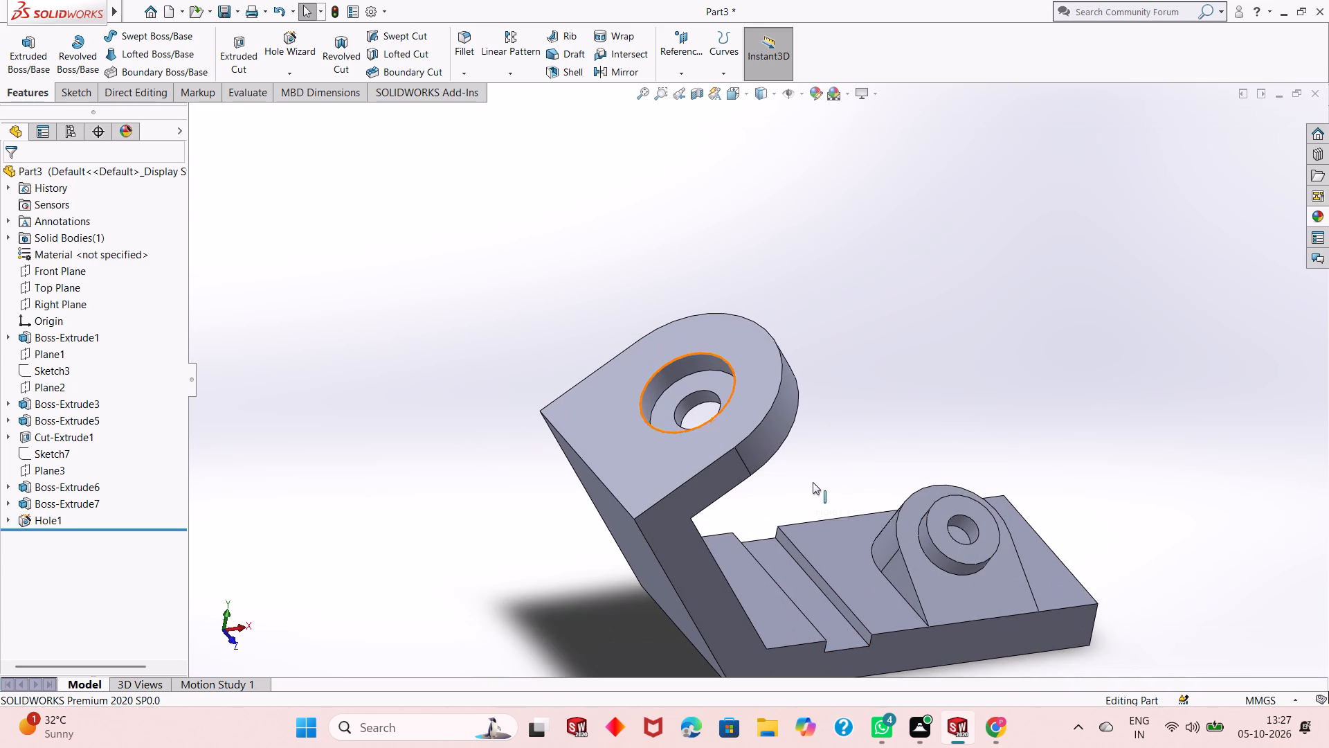
{"action": "middle_click_drag", "start_coordinate": [817, 482], "coordinate": [824, 487]}
{"action": "scroll", "coordinate": [742, 496], "scroll_direction": "up", "scroll_amount": 2}
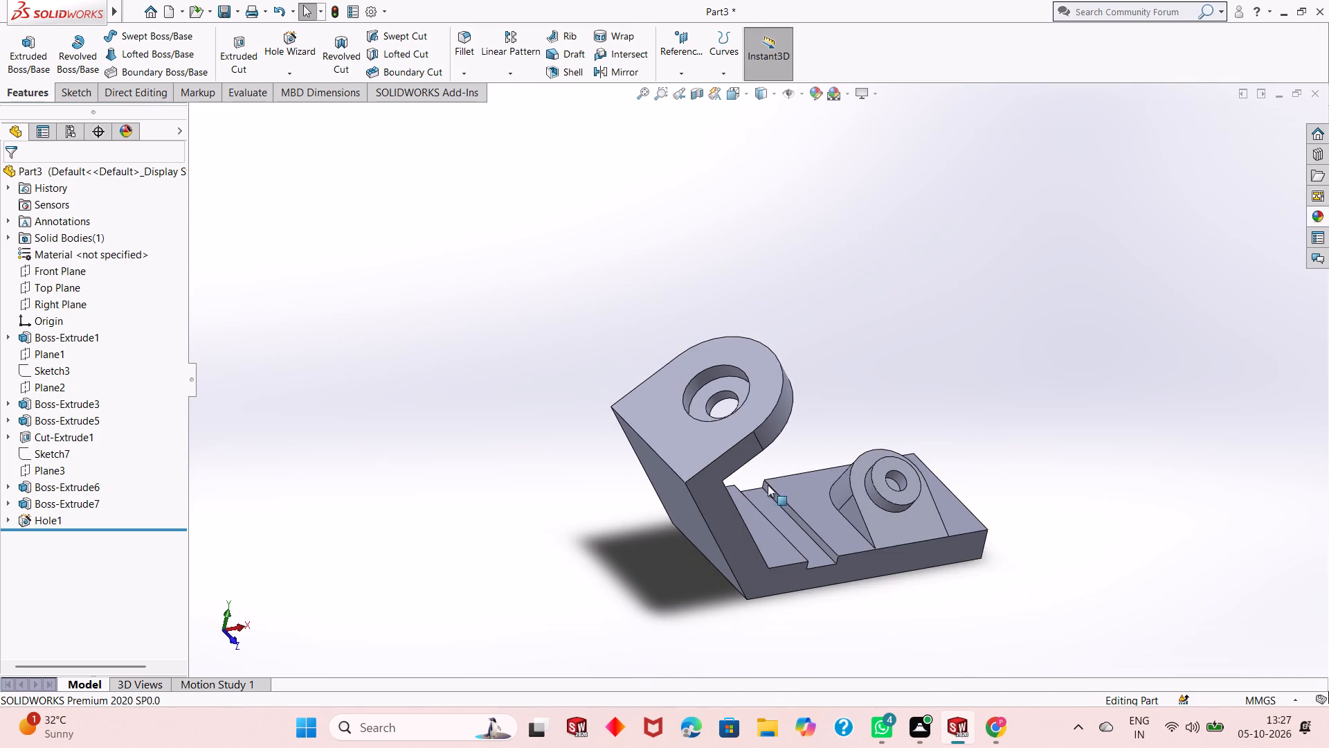
{"action": "middle_click_drag", "start_coordinate": [779, 473], "coordinate": [792, 488]}
{"action": "scroll", "coordinate": [689, 394], "scroll_direction": "down", "scroll_amount": 2}
{"action": "scroll", "coordinate": [692, 394], "scroll_direction": "up", "scroll_amount": 3}
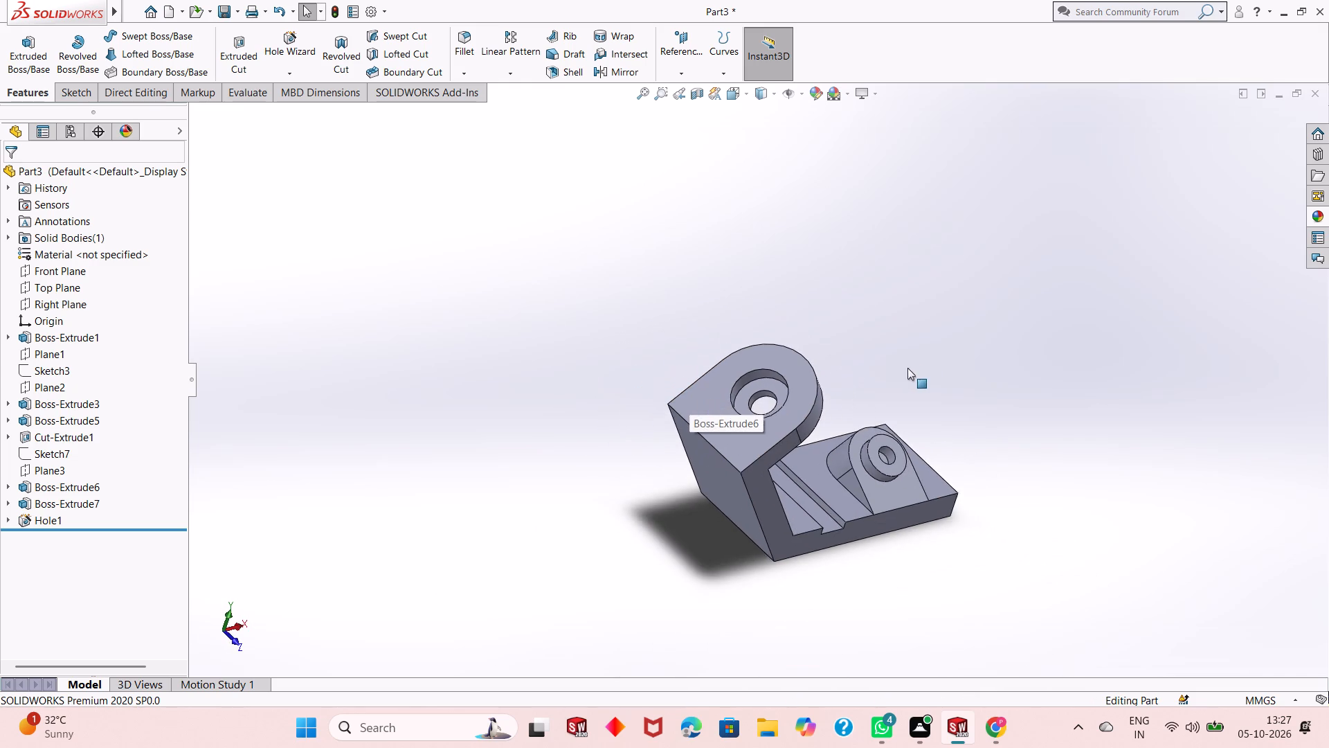
{"action": "scroll", "coordinate": [916, 363], "scroll_direction": "down", "scroll_amount": 2}
{"action": "middle_click_drag", "start_coordinate": [640, 471], "coordinate": [642, 510]}
{"action": "scroll", "coordinate": [638, 502], "scroll_direction": "up", "scroll_amount": 1}
{"action": "scroll", "coordinate": [636, 467], "scroll_direction": "down", "scroll_amount": 2}
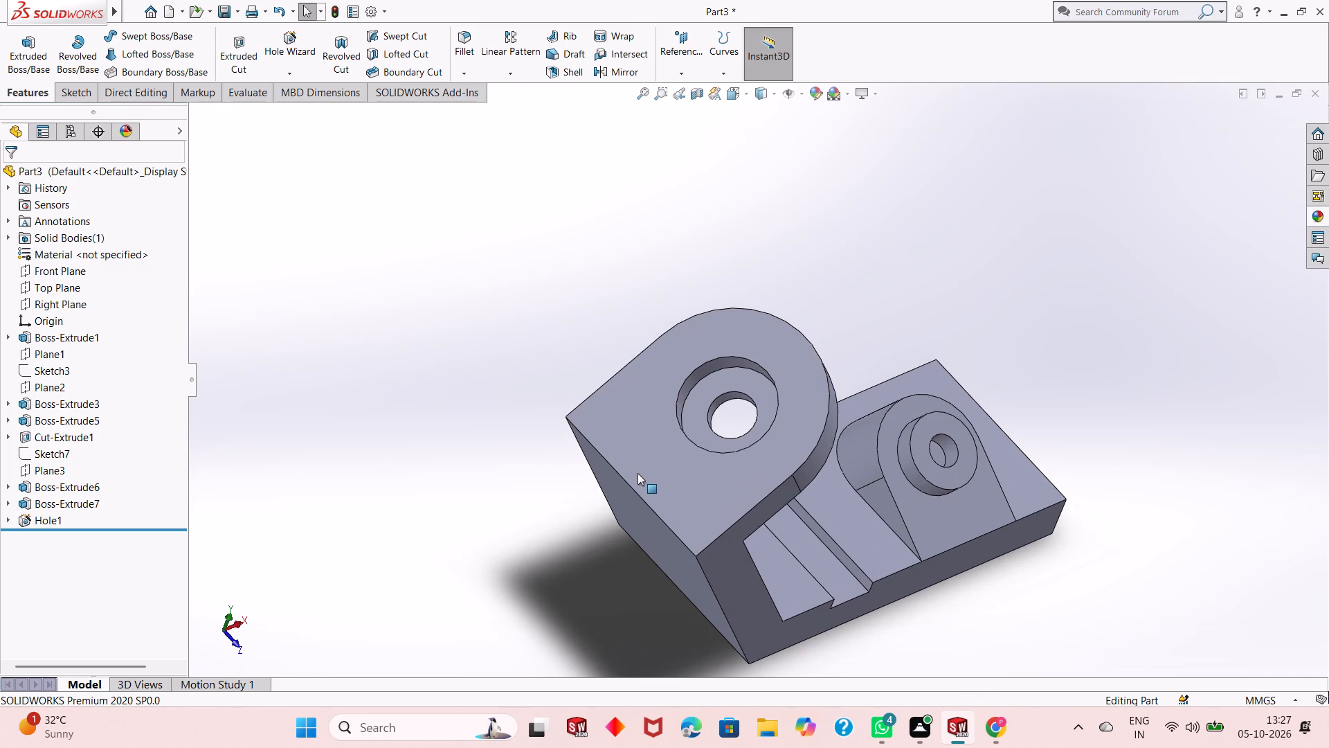
{"action": "middle_click", "coordinate": [706, 474]}
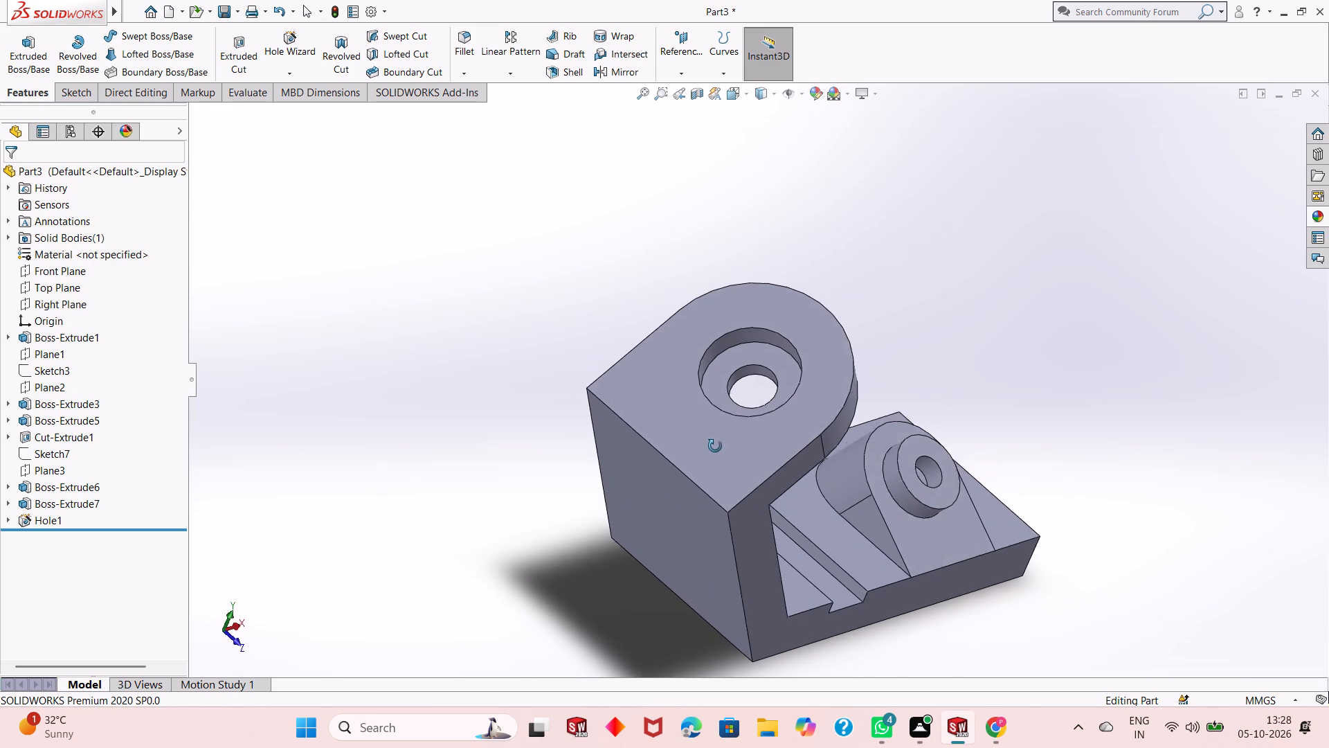
{"action": "scroll", "coordinate": [743, 389], "scroll_direction": "down", "scroll_amount": 2}
{"action": "scroll", "coordinate": [714, 470], "scroll_direction": "up", "scroll_amount": 1}
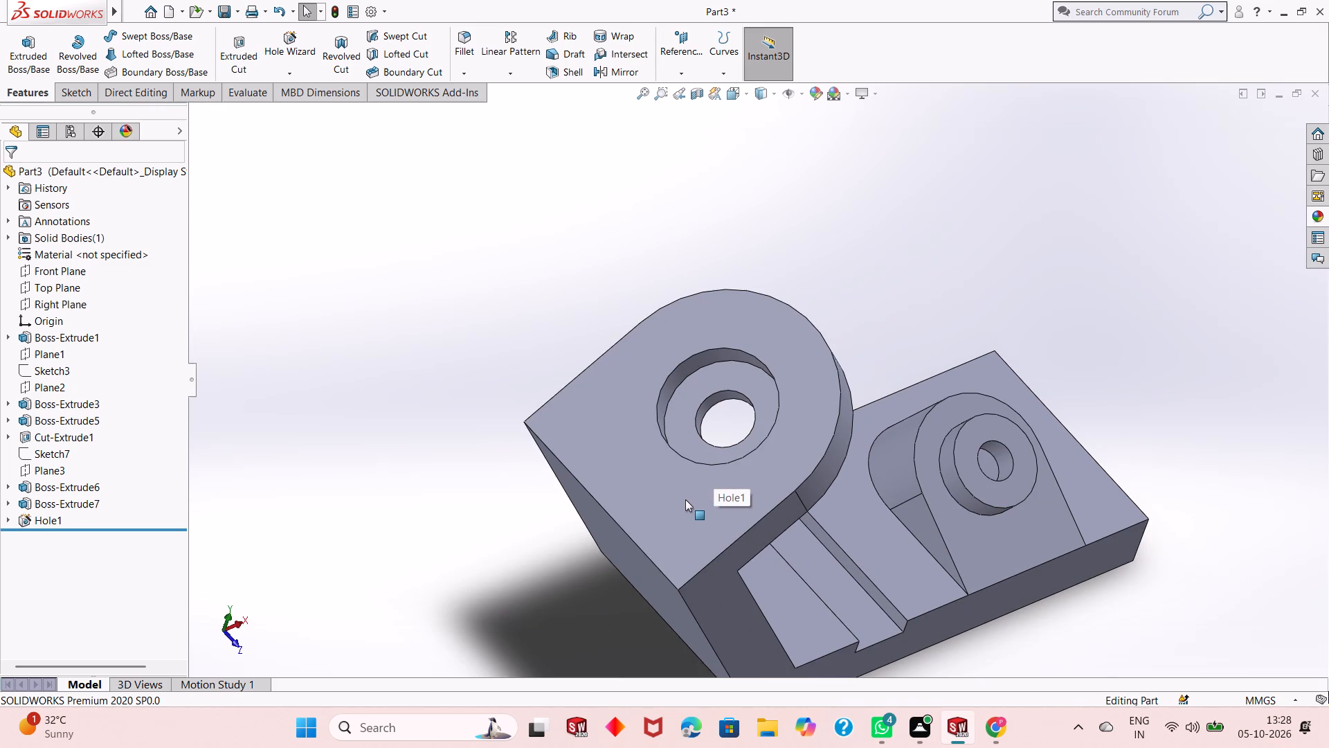
Start a new sketch on the rounded plate's top face, viewed face-on.
{"action": "scroll", "coordinate": [685, 499], "scroll_direction": "down", "scroll_amount": 1}
{"action": "scroll", "coordinate": [685, 499], "scroll_direction": "up", "scroll_amount": 1}
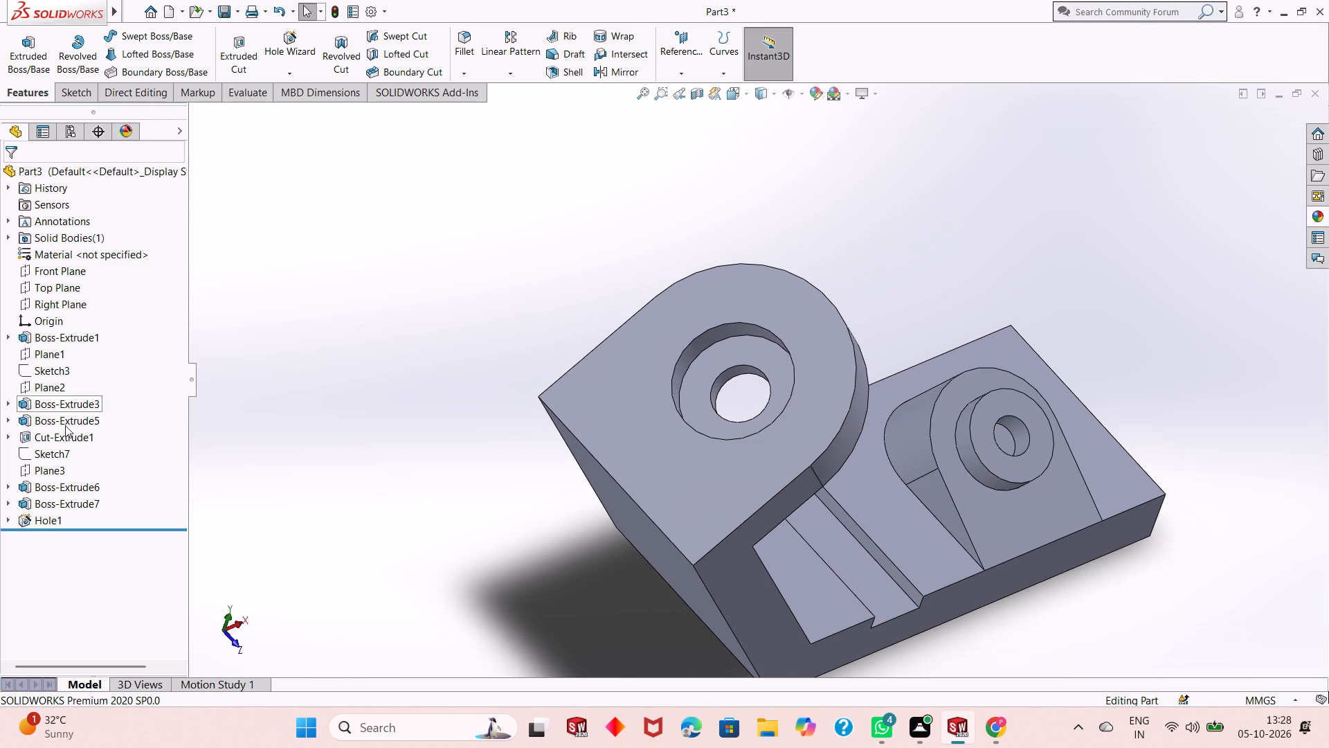
{"action": "left_click", "coordinate": [656, 455]}
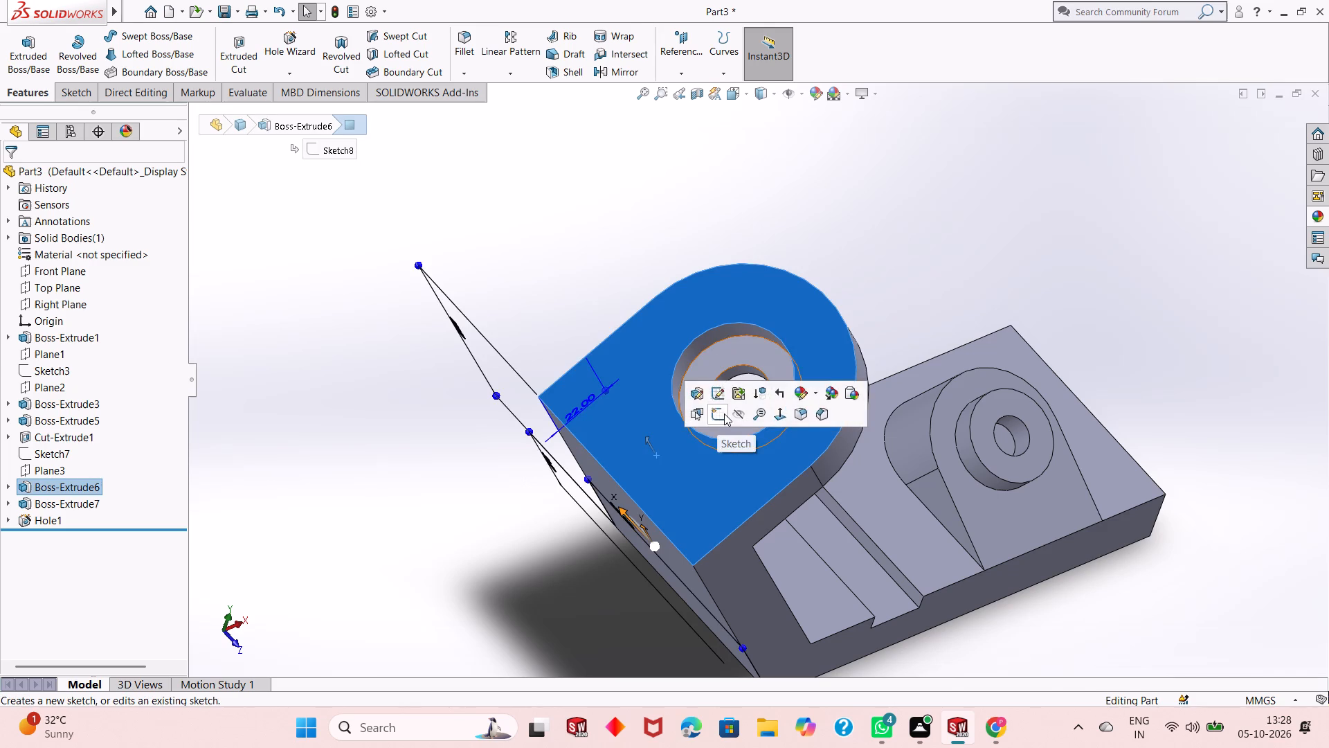
{"action": "left_click", "coordinate": [724, 413]}
{"action": "key", "text": "ctrl+8"}
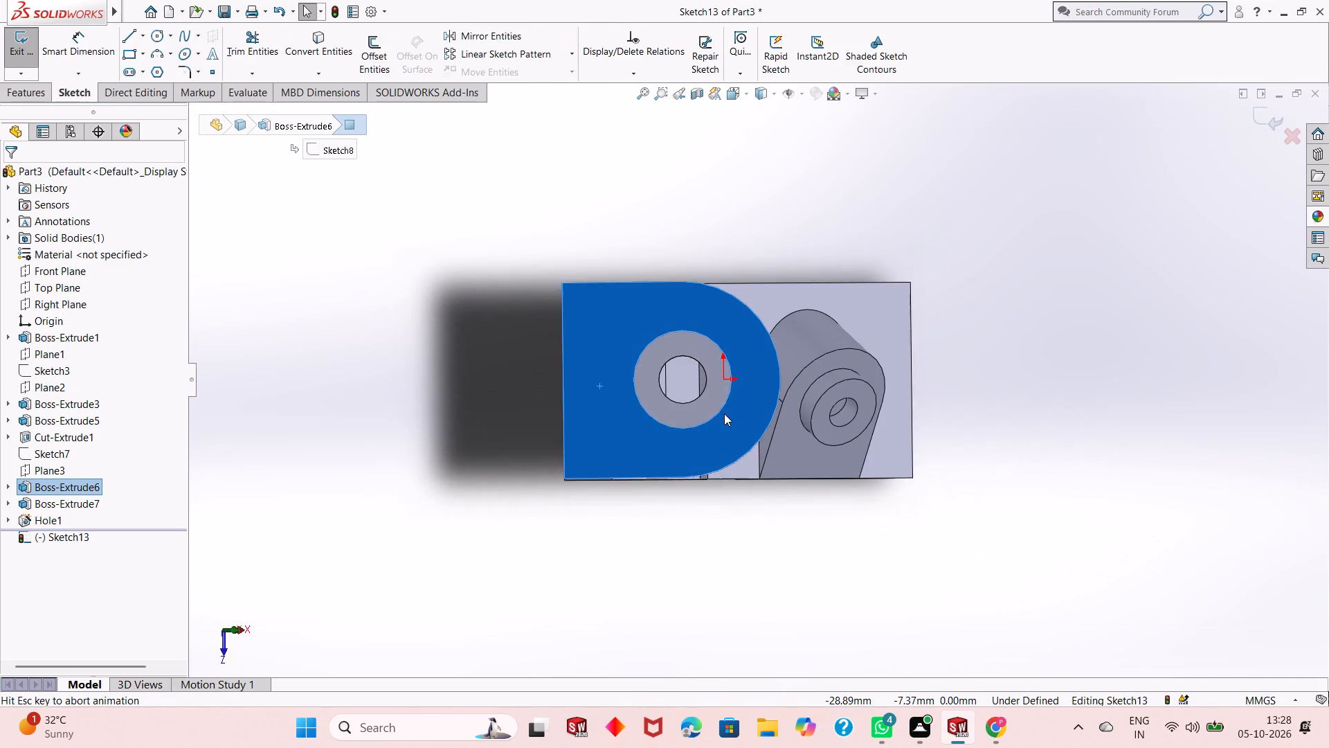
{"action": "key", "text": "Escape"}
{"action": "scroll", "coordinate": [615, 311], "scroll_direction": "down", "scroll_amount": 3}
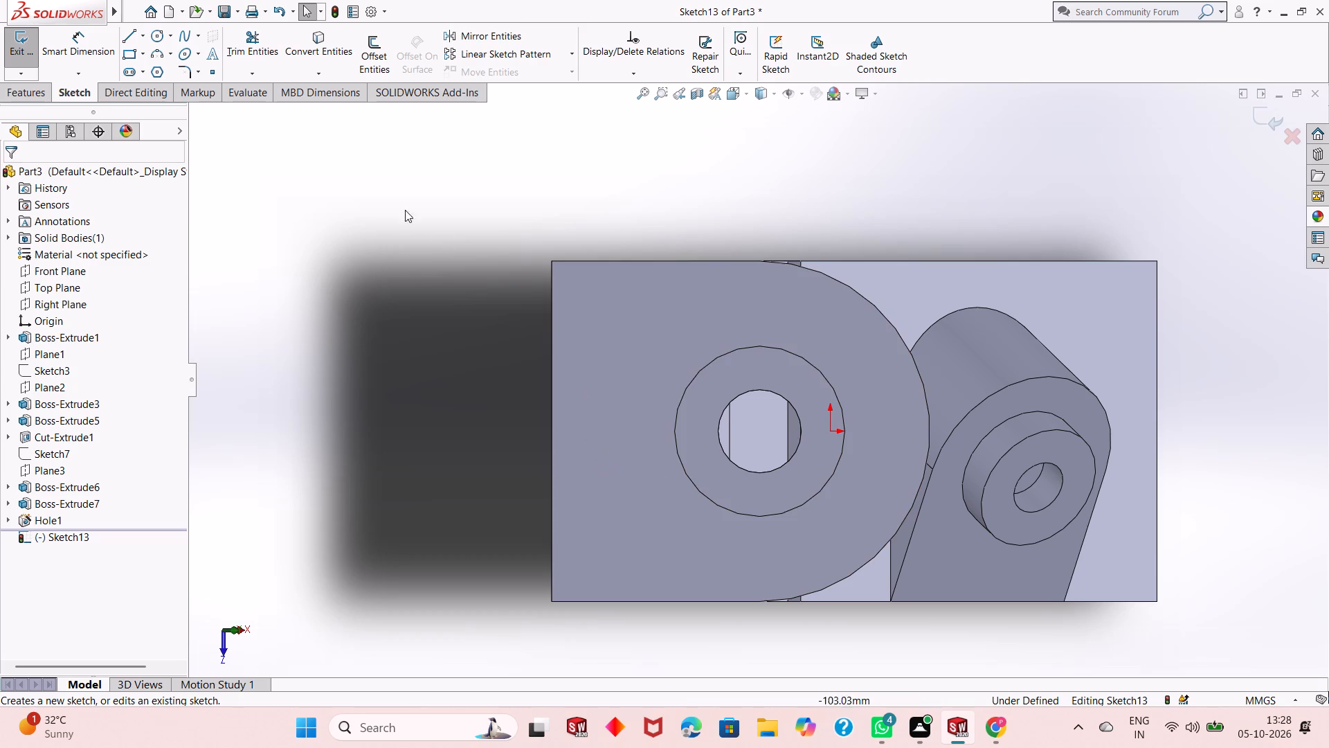
Draw a short slanted centerline from the rear half of the plate's straight end edge, reaching about 10 mm inward towards the hole.
{"action": "left_click", "coordinate": [144, 34]}
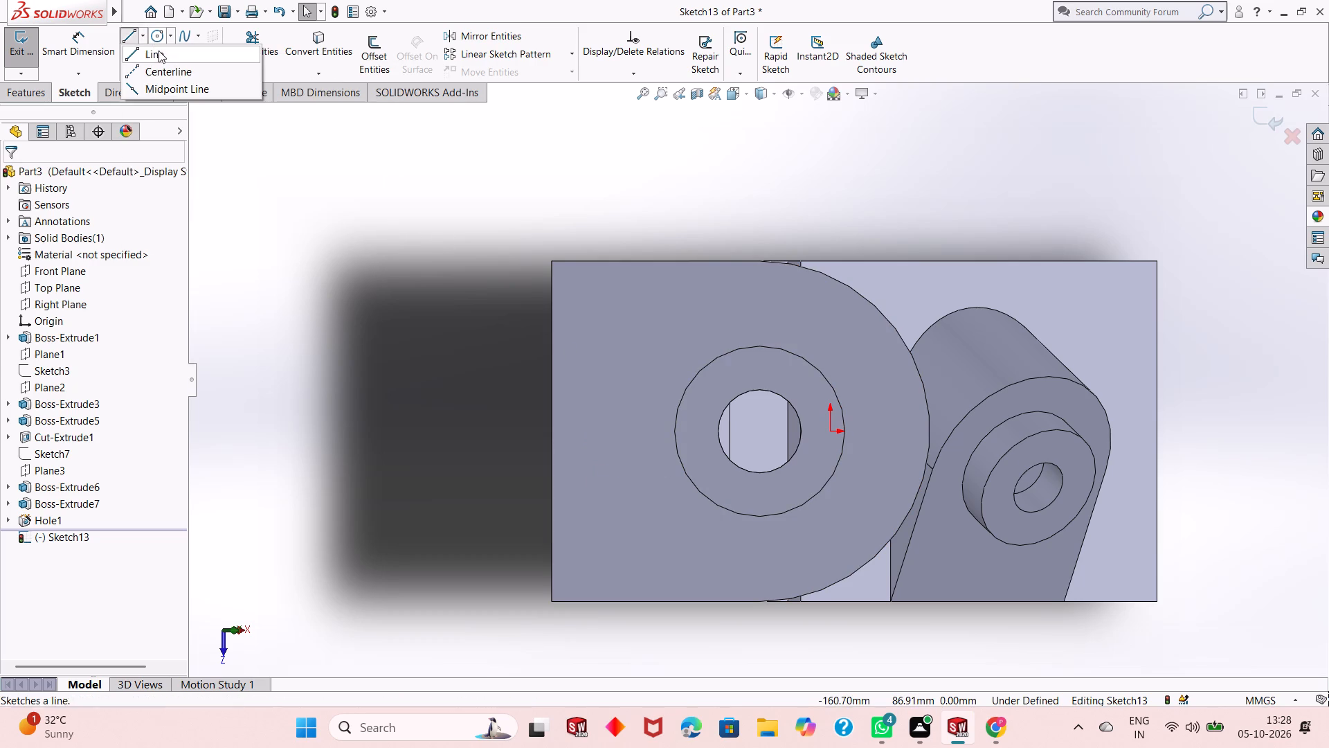
{"action": "left_click", "coordinate": [177, 66]}
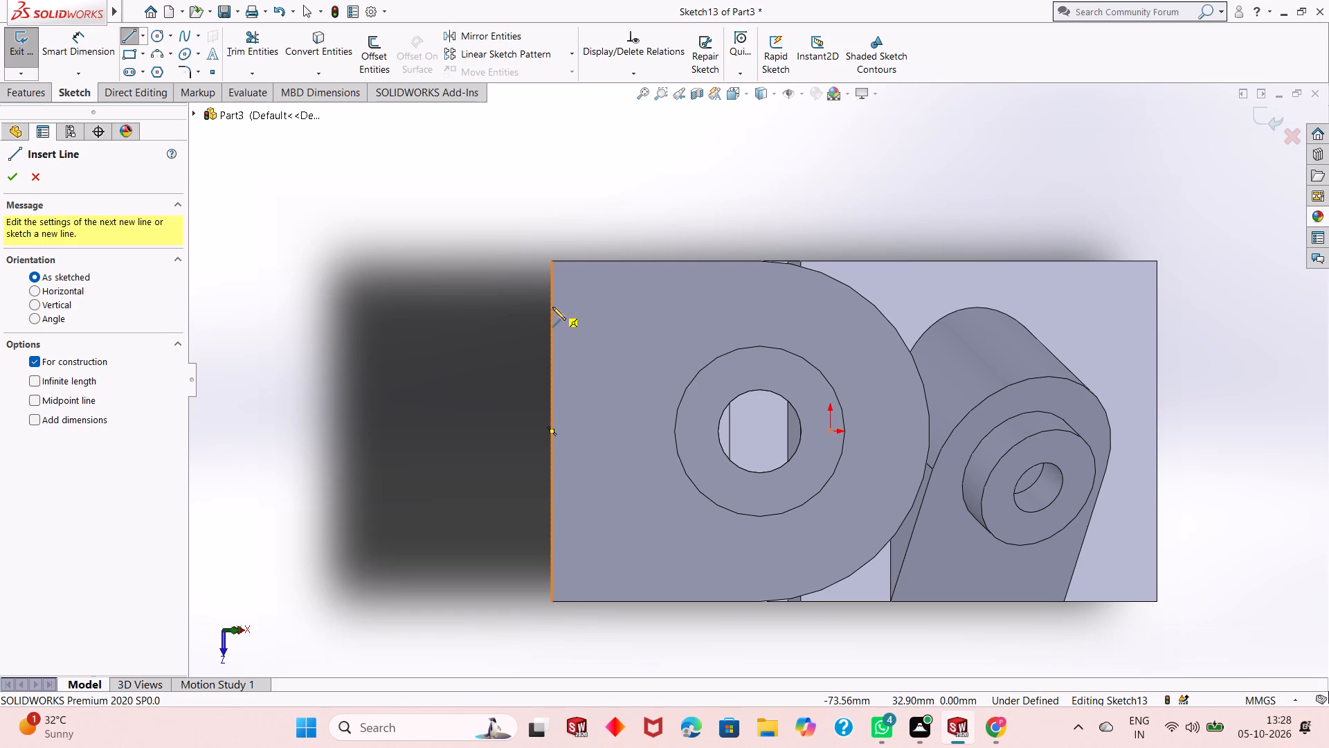
{"action": "left_click", "coordinate": [552, 307]}
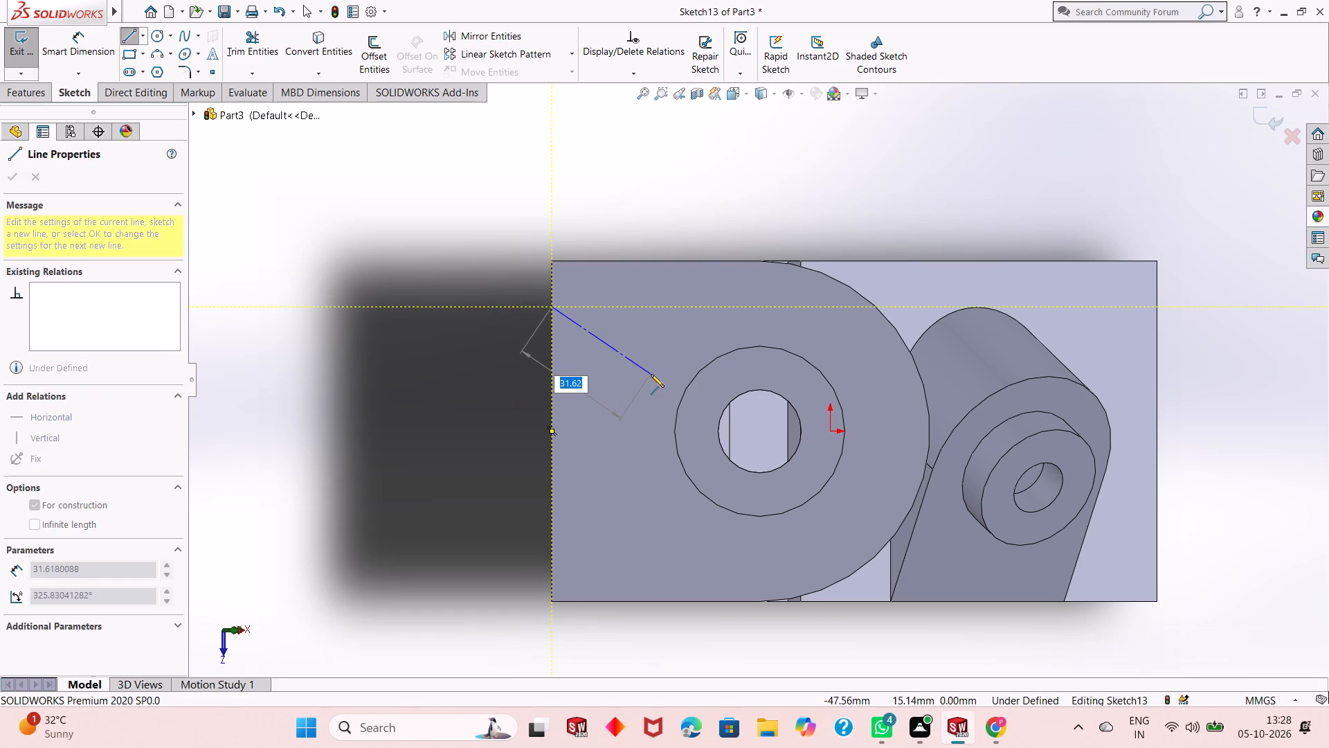
{"action": "left_click", "coordinate": [588, 328]}
{"action": "key", "text": "Escape"}
{"action": "key", "text": "Escape"}
{"action": "key", "text": "Escape"}
{"action": "key", "text": "Escape"}
{"action": "key", "text": "Escape"}
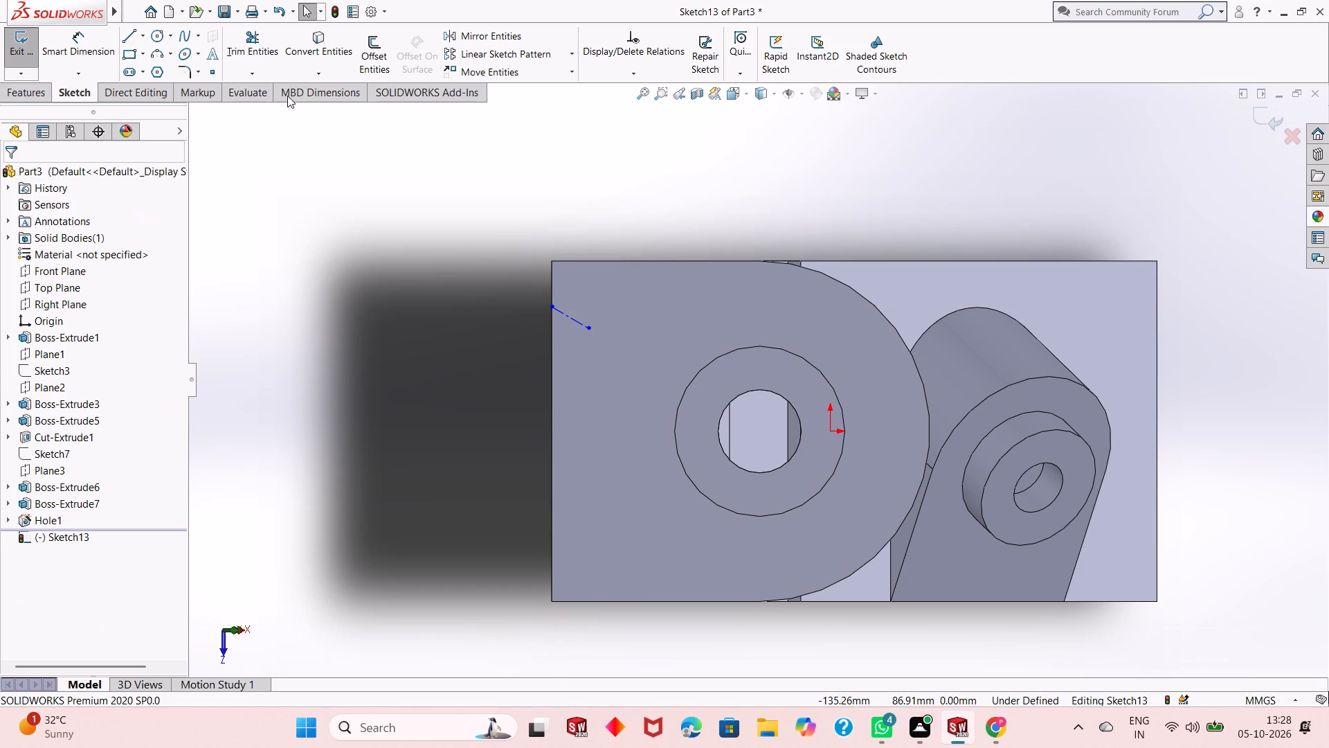
Dimension the centerline's start point 25 mm from the plate's rear square corner.
{"action": "left_click", "coordinate": [80, 35]}
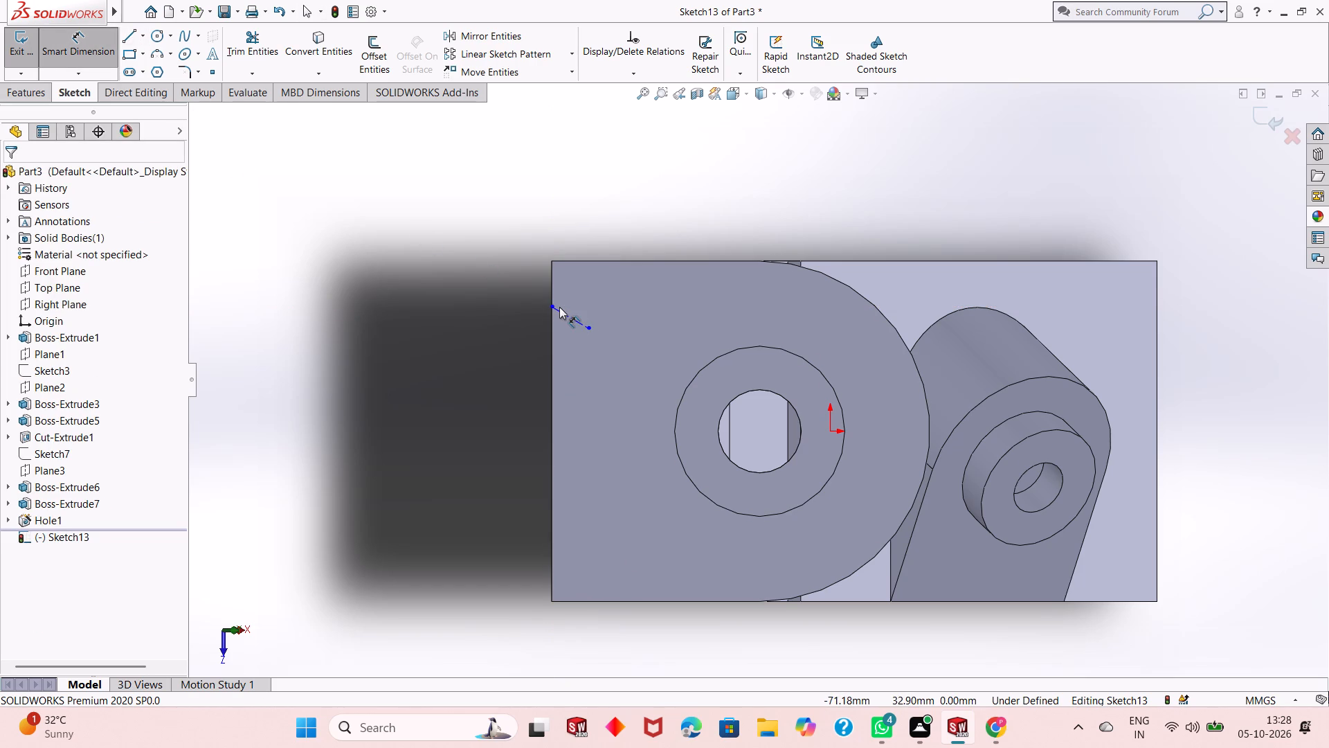
{"action": "left_click", "coordinate": [554, 307]}
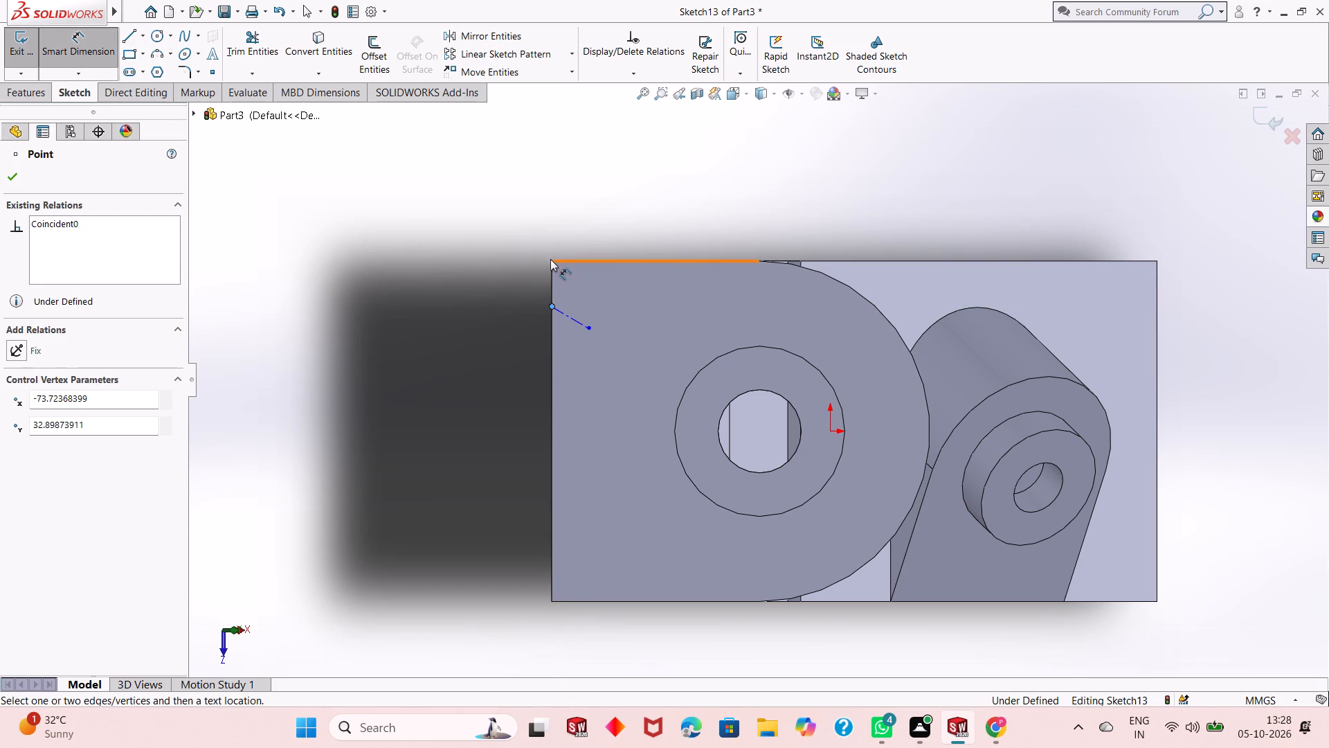
{"action": "left_click", "coordinate": [550, 261]}
{"action": "left_click", "coordinate": [514, 265]}
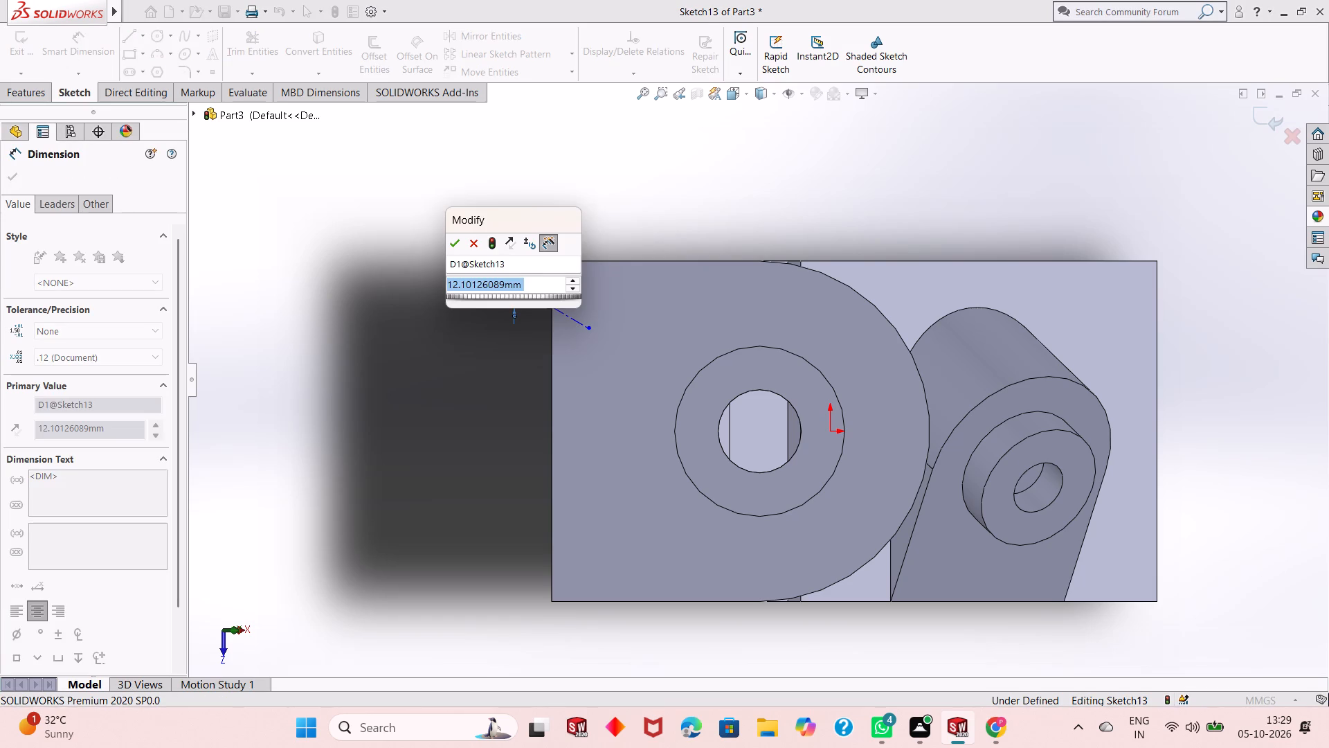
{"action": "type", "text": "25"}
{"action": "key", "text": "Return"}
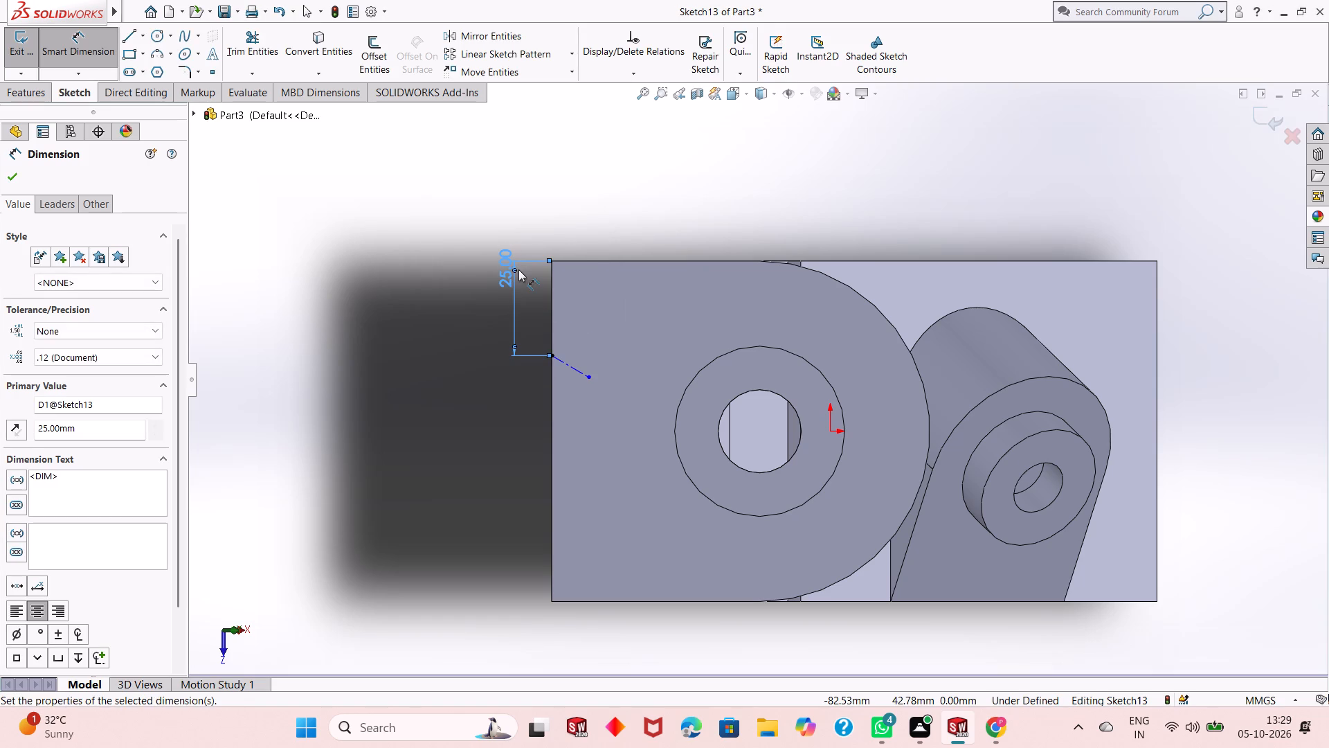
Dimension the centerline's inner endpoint 5 mm from the plate's straight end edge.
{"action": "left_click", "coordinate": [588, 380]}
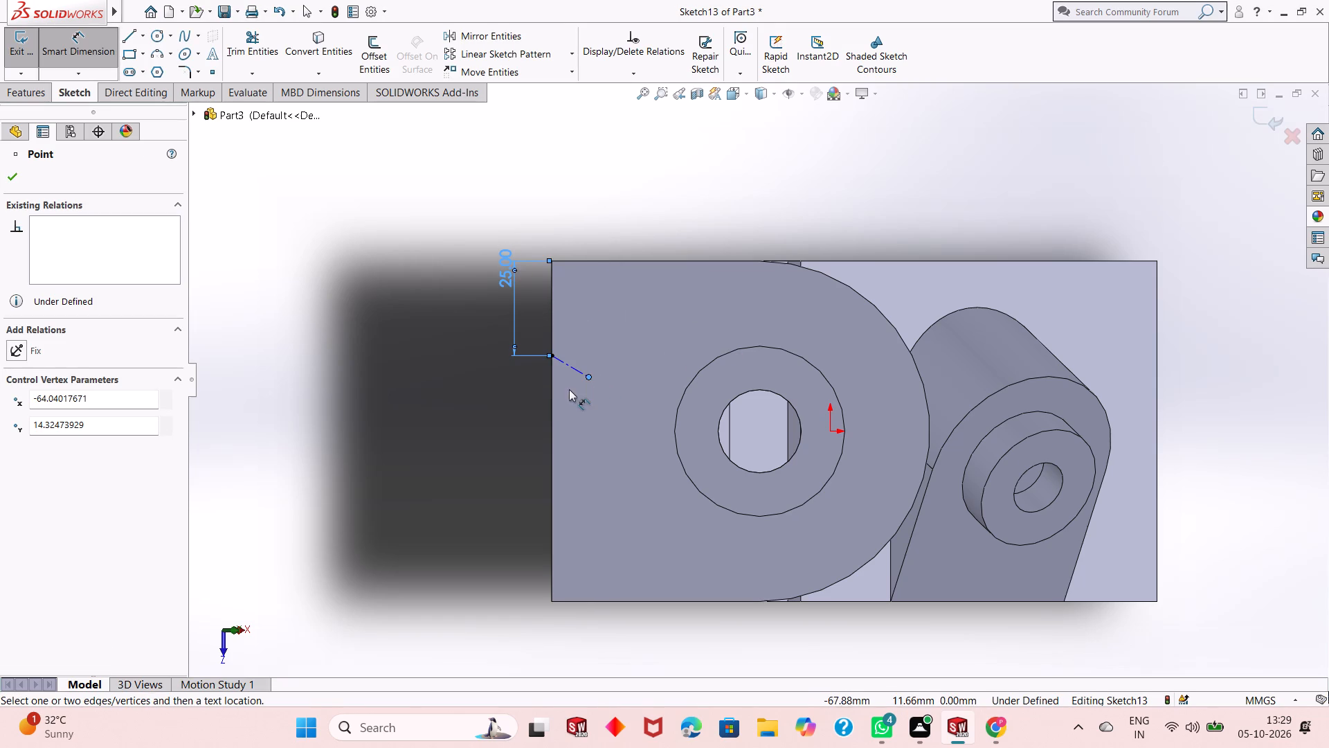
{"action": "left_click", "coordinate": [549, 401]}
{"action": "left_click", "coordinate": [554, 384]}
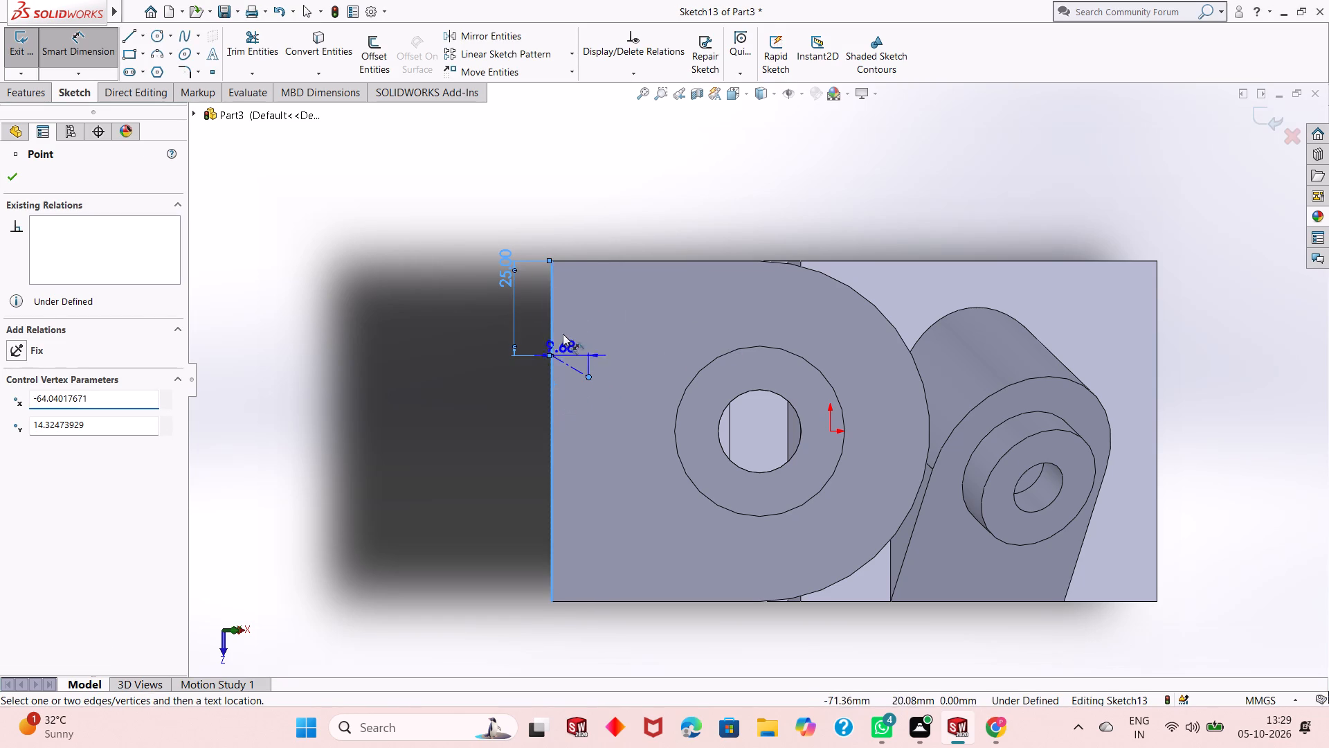
{"action": "left_click", "coordinate": [554, 193]}
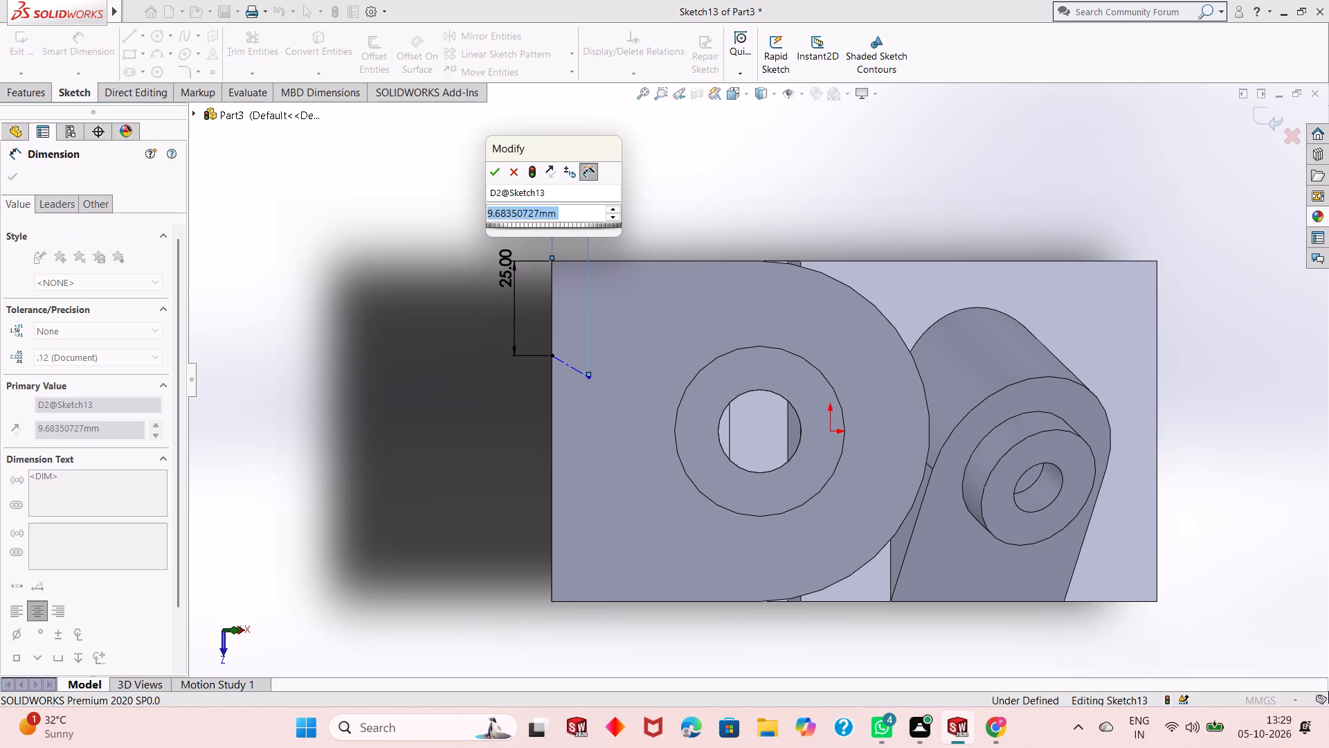
{"action": "key", "text": "5"}
{"action": "key", "text": "Return"}
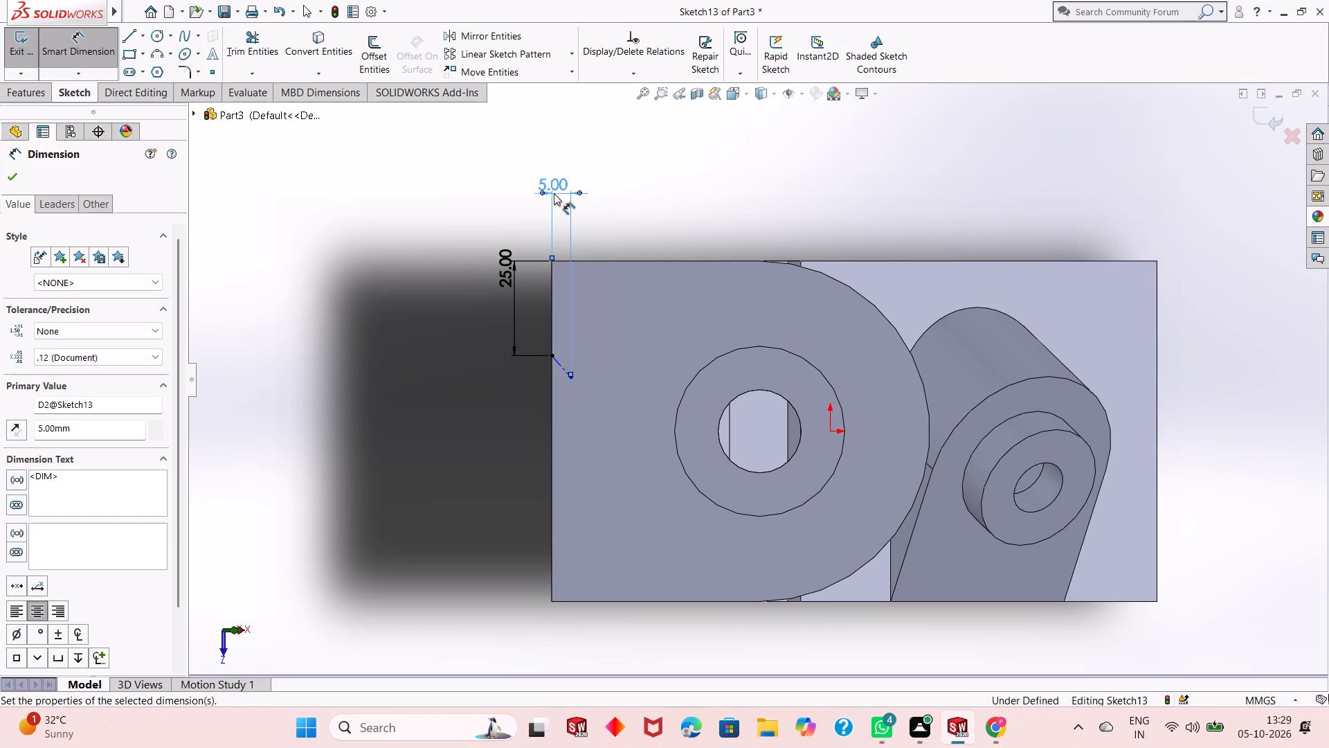
Dimension the centerline's angle from the horizontal at its start point and set it to 30°.
{"action": "scroll", "coordinate": [579, 372], "scroll_direction": "down", "scroll_amount": 6}
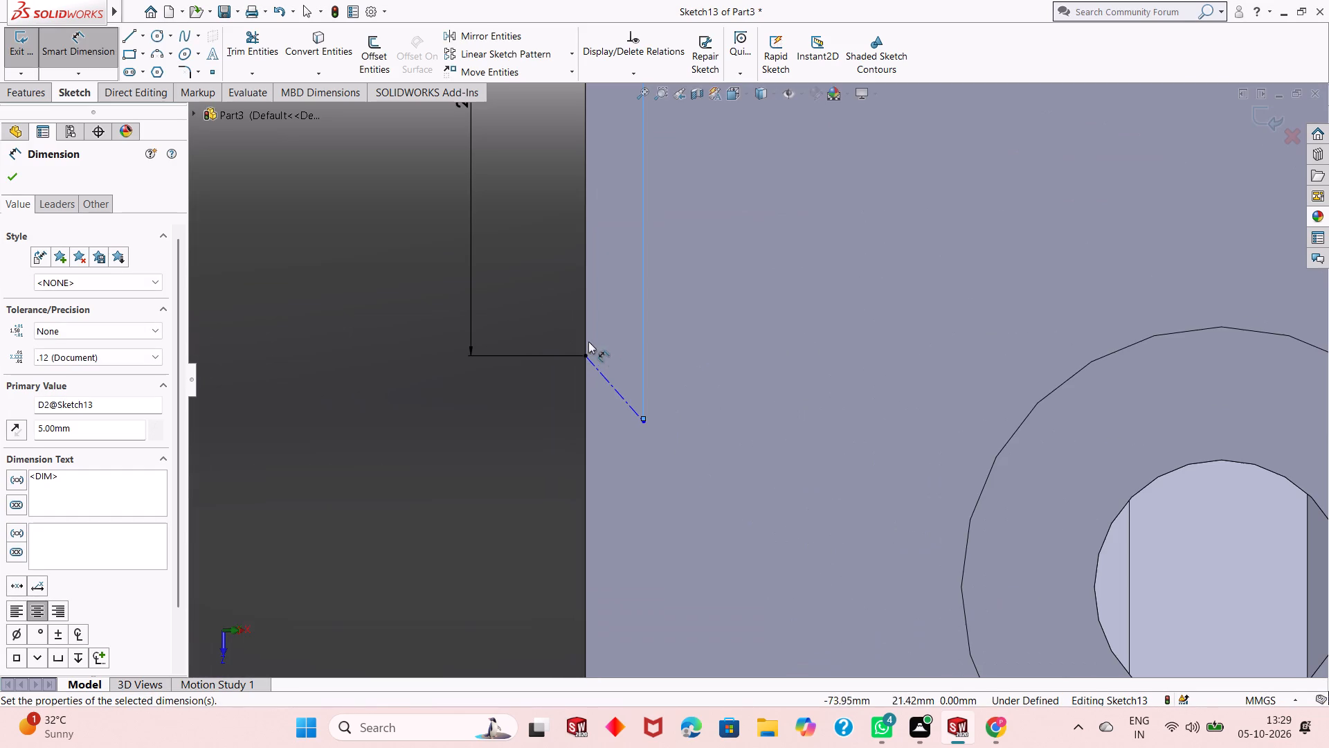
{"action": "left_click", "coordinate": [622, 398]}
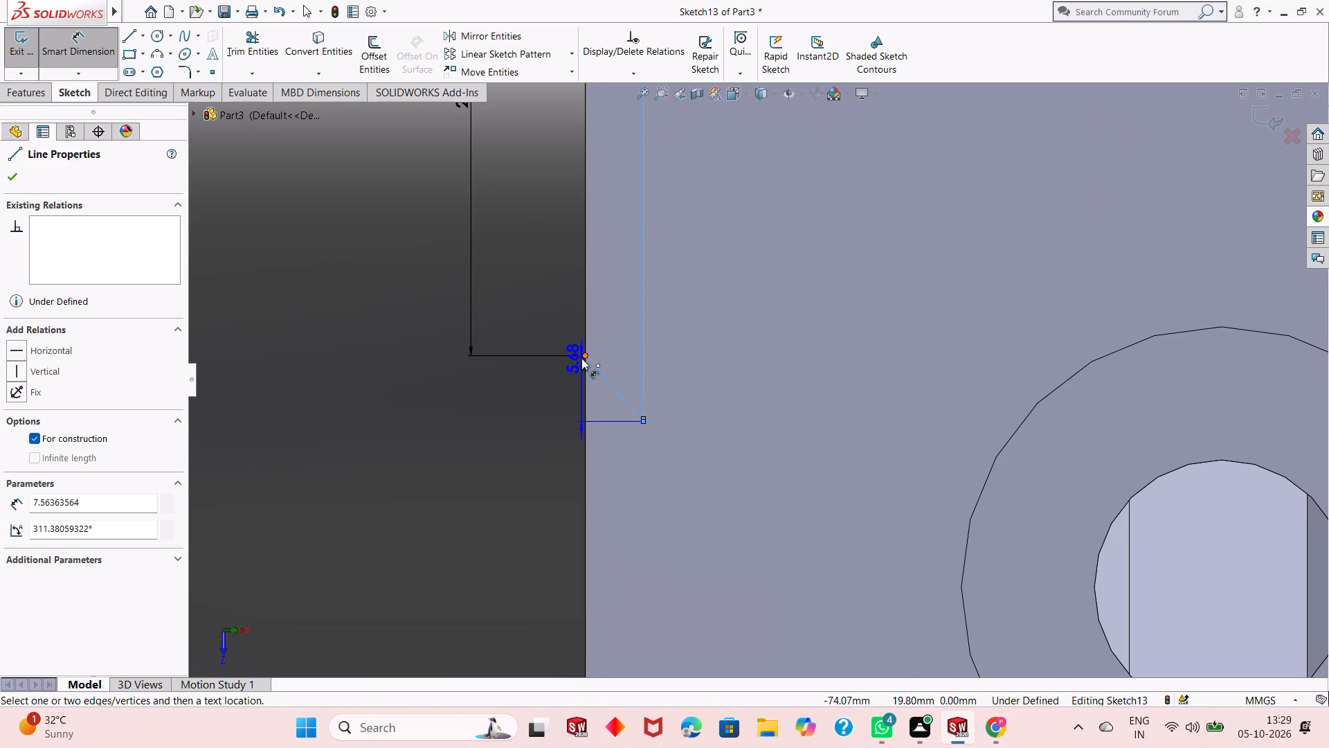
{"action": "left_click", "coordinate": [586, 354]}
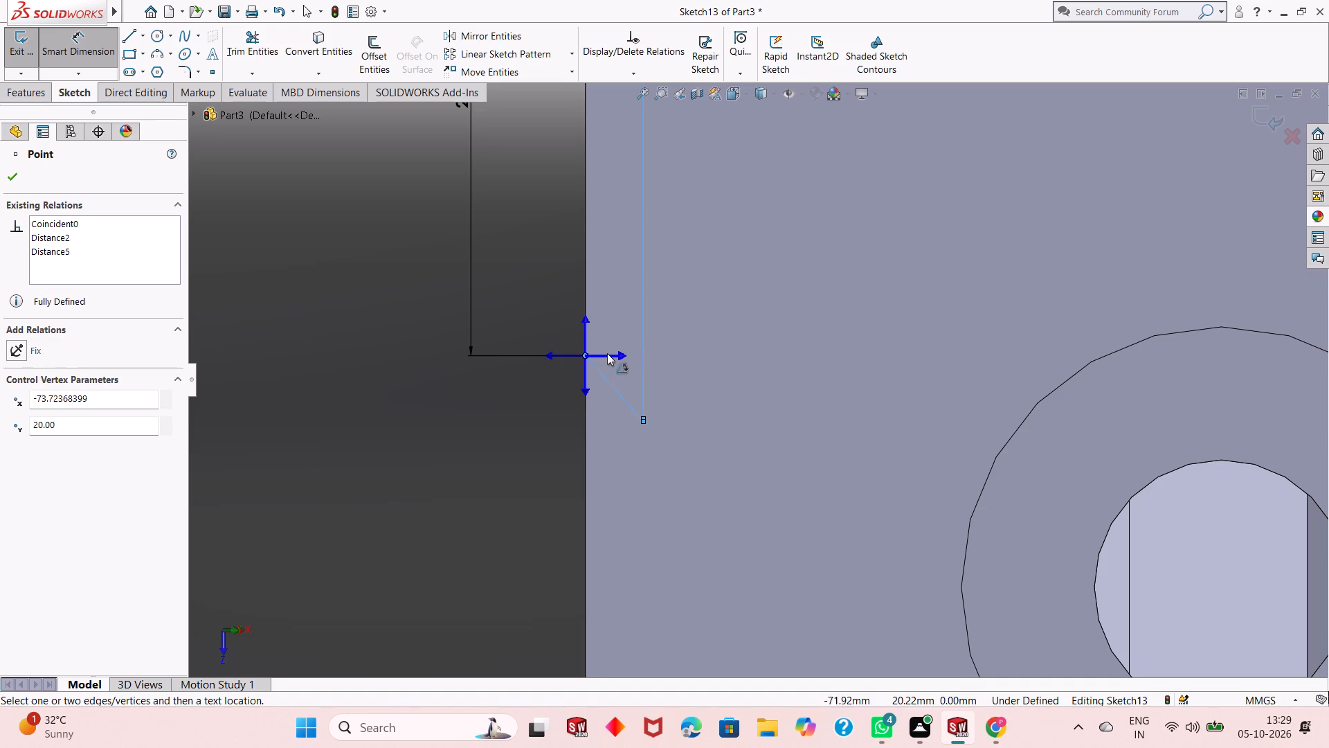
{"action": "left_click", "coordinate": [620, 353]}
{"action": "left_click", "coordinate": [639, 381]}
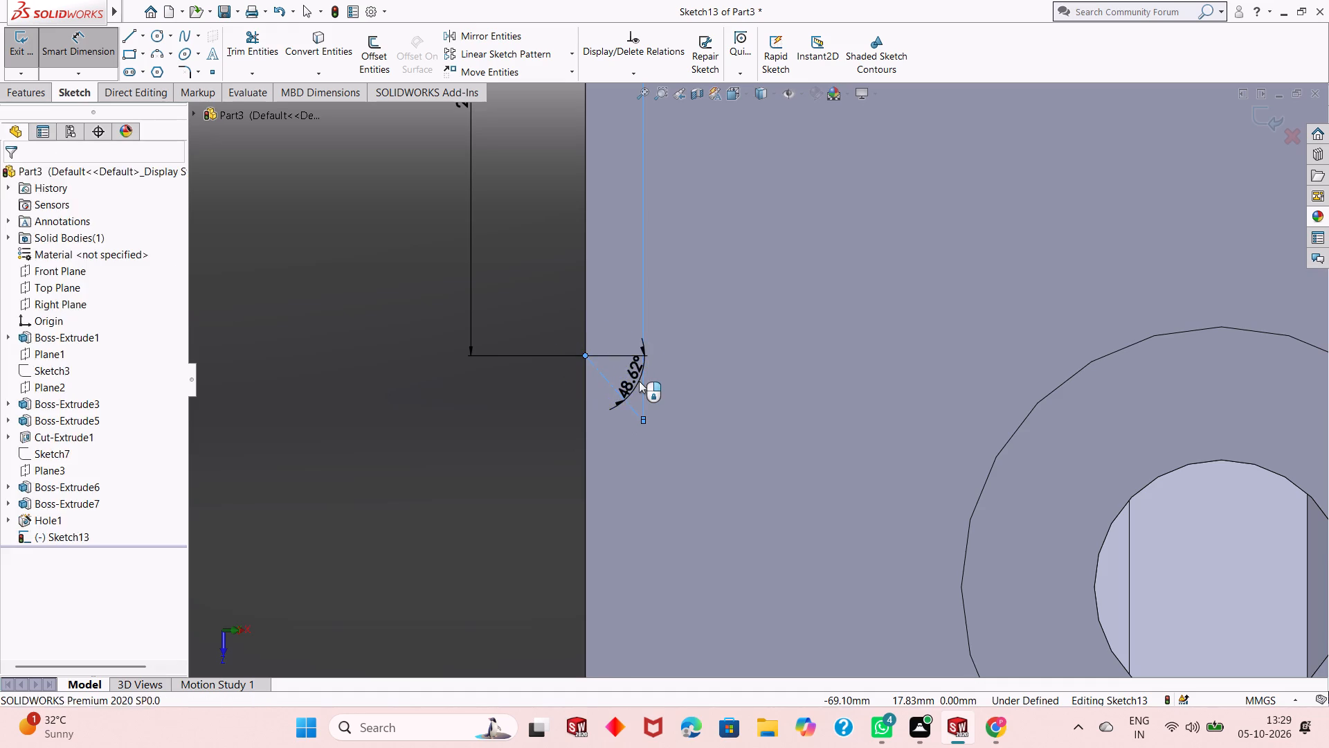
{"action": "type", "text": "30"}
{"action": "key", "text": "Return"}
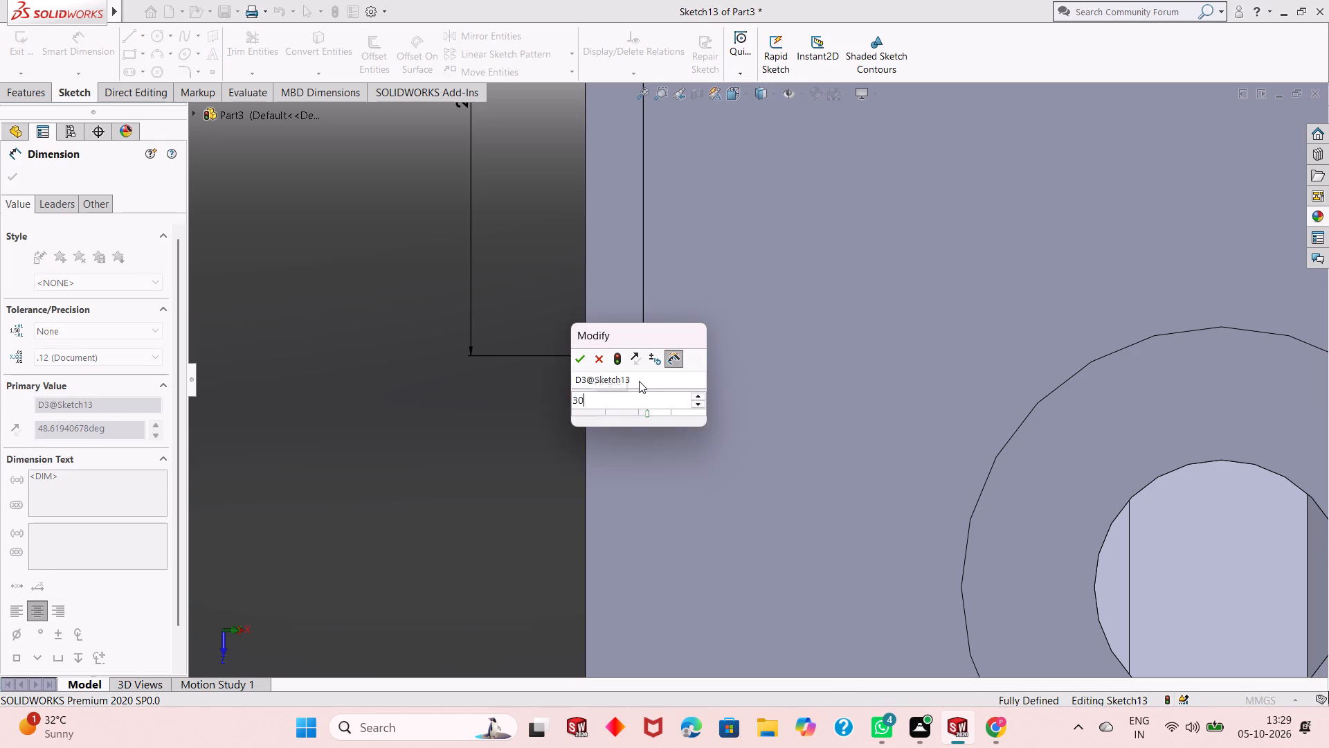
{"action": "scroll", "coordinate": [653, 389], "scroll_direction": "up", "scroll_amount": 6}
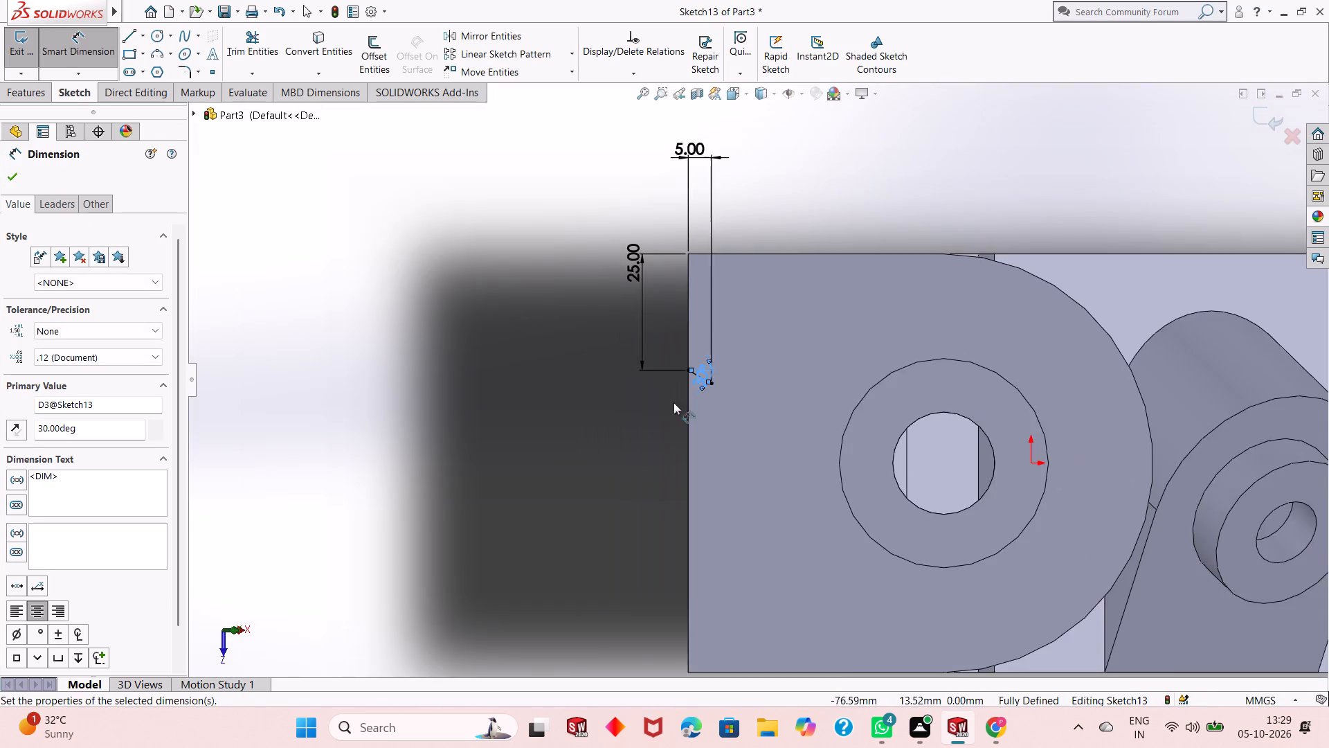
{"action": "scroll", "coordinate": [673, 402], "scroll_direction": "up", "scroll_amount": 2}
{"action": "scroll", "coordinate": [984, 443], "scroll_direction": "down", "scroll_amount": 2}
{"action": "key", "text": "Escape"}
Convert the short 30° construction line into a solid sketch line.
{"action": "scroll", "coordinate": [603, 344], "scroll_direction": "down", "scroll_amount": 2}
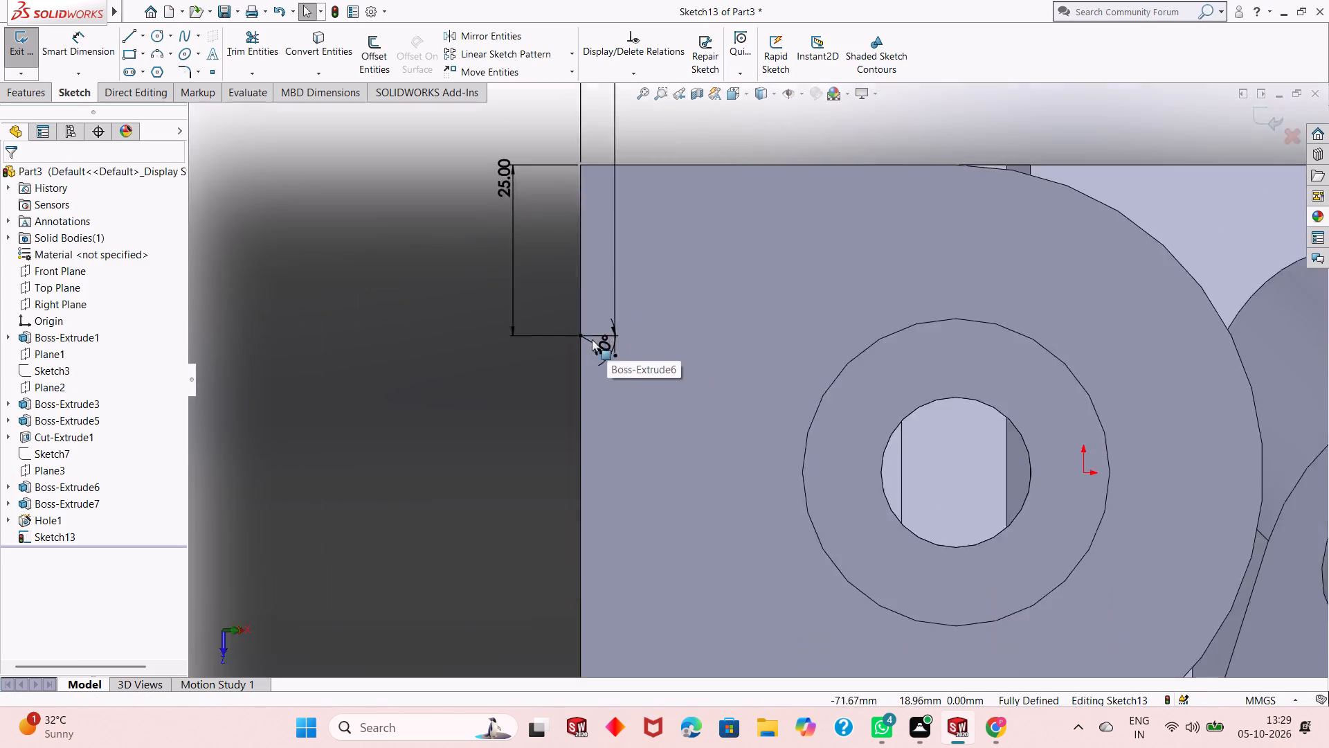
{"action": "scroll", "coordinate": [592, 339], "scroll_direction": "down", "scroll_amount": 2}
{"action": "scroll", "coordinate": [651, 368], "scroll_direction": "up", "scroll_amount": 1}
{"action": "left_click_drag", "start_coordinate": [629, 350], "coordinate": [691, 386]}
{"action": "scroll", "coordinate": [705, 436], "scroll_direction": "up", "scroll_amount": 1}
{"action": "key", "text": "Escape"}
{"action": "scroll", "coordinate": [709, 446], "scroll_direction": "up", "scroll_amount": 5}
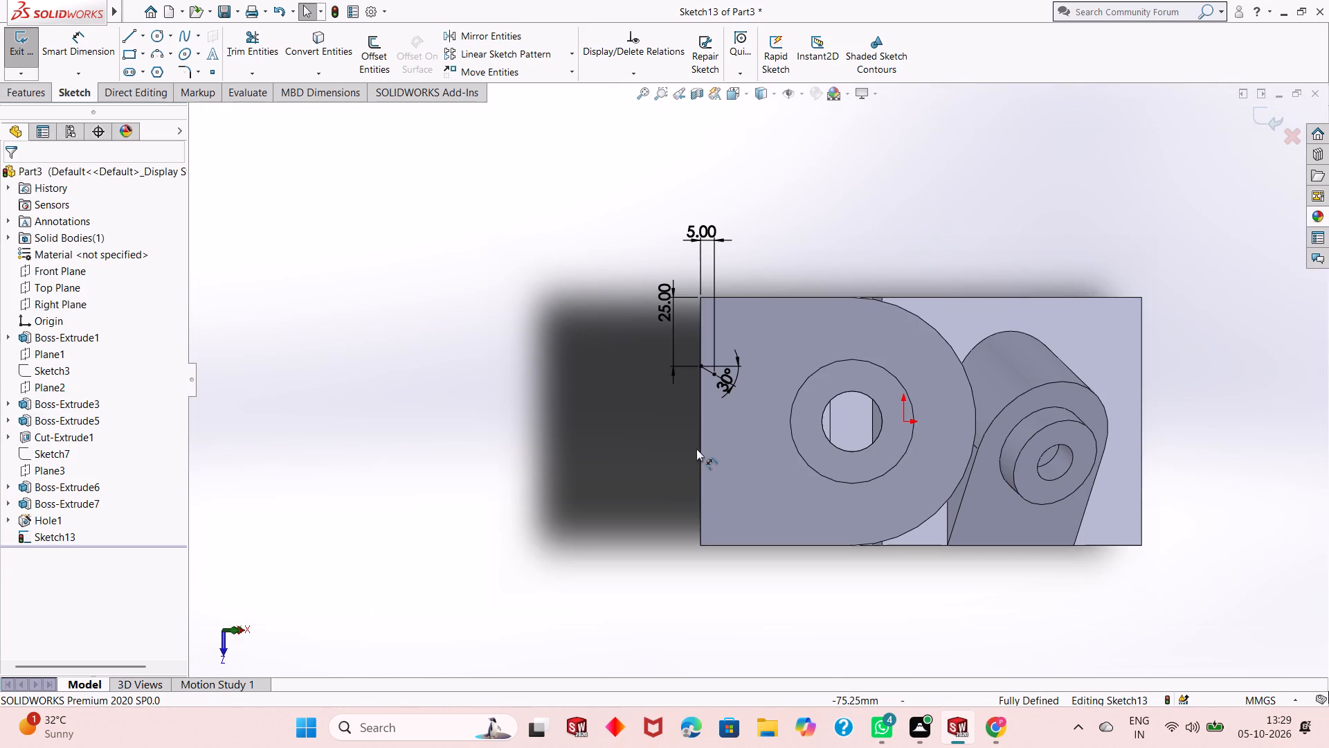
{"action": "scroll", "coordinate": [732, 459], "scroll_direction": "up", "scroll_amount": 1}
{"action": "scroll", "coordinate": [955, 433], "scroll_direction": "down", "scroll_amount": 3}
{"action": "scroll", "coordinate": [623, 440], "scroll_direction": "up", "scroll_amount": 1}
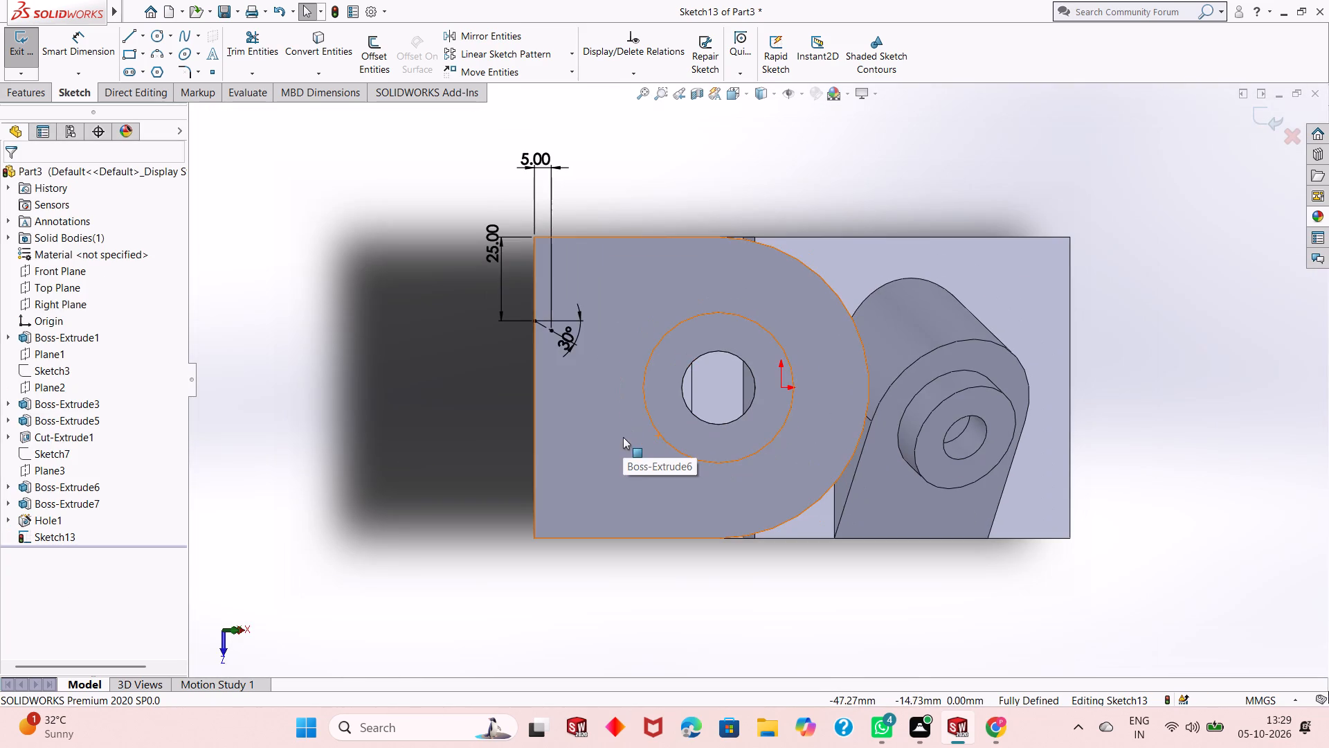
{"action": "scroll", "coordinate": [572, 292], "scroll_direction": "down", "scroll_amount": 2}
{"action": "left_click", "coordinate": [552, 350]}
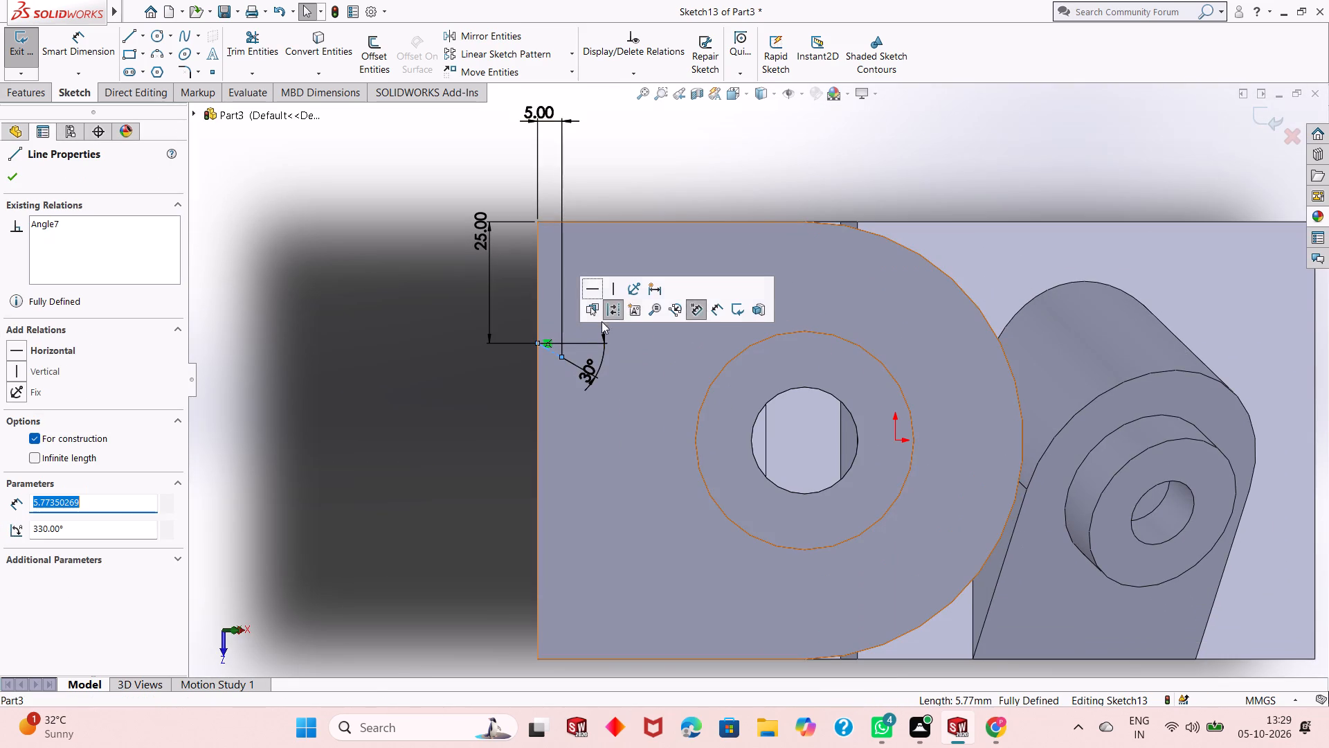
{"action": "left_click", "coordinate": [620, 310]}
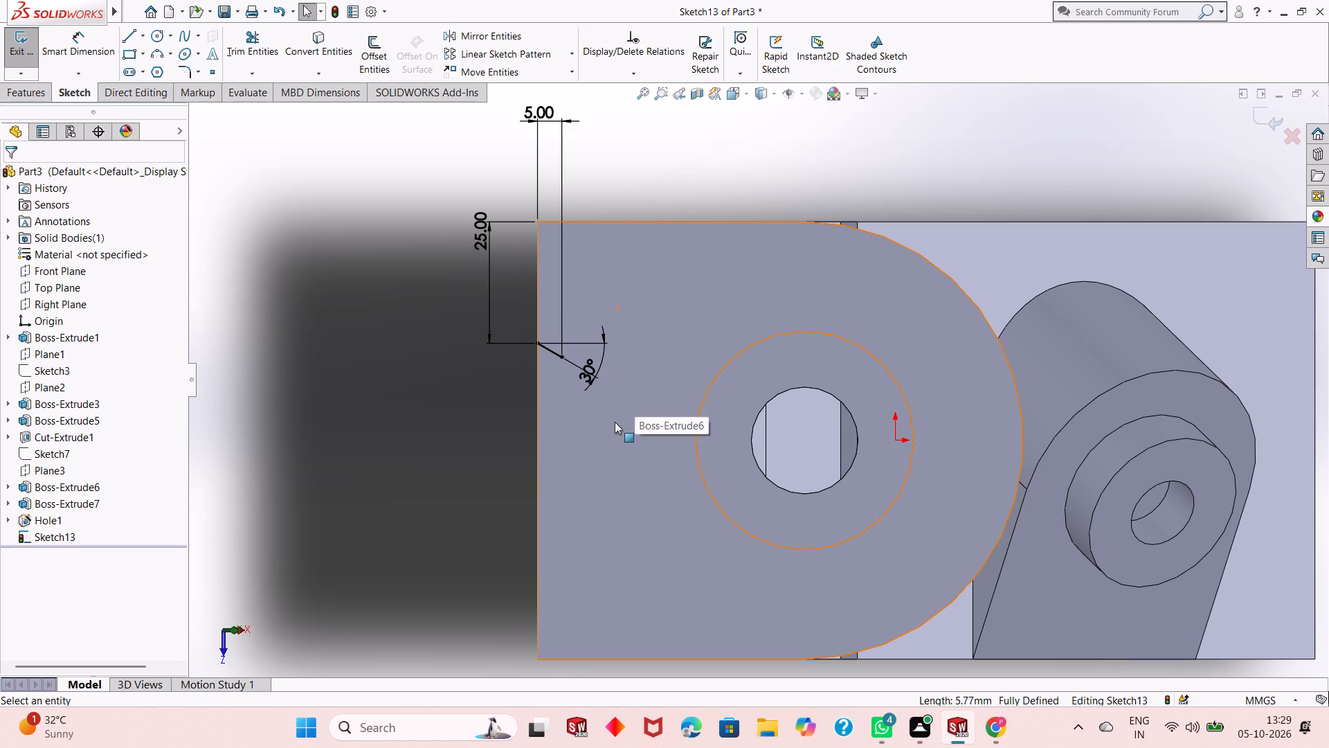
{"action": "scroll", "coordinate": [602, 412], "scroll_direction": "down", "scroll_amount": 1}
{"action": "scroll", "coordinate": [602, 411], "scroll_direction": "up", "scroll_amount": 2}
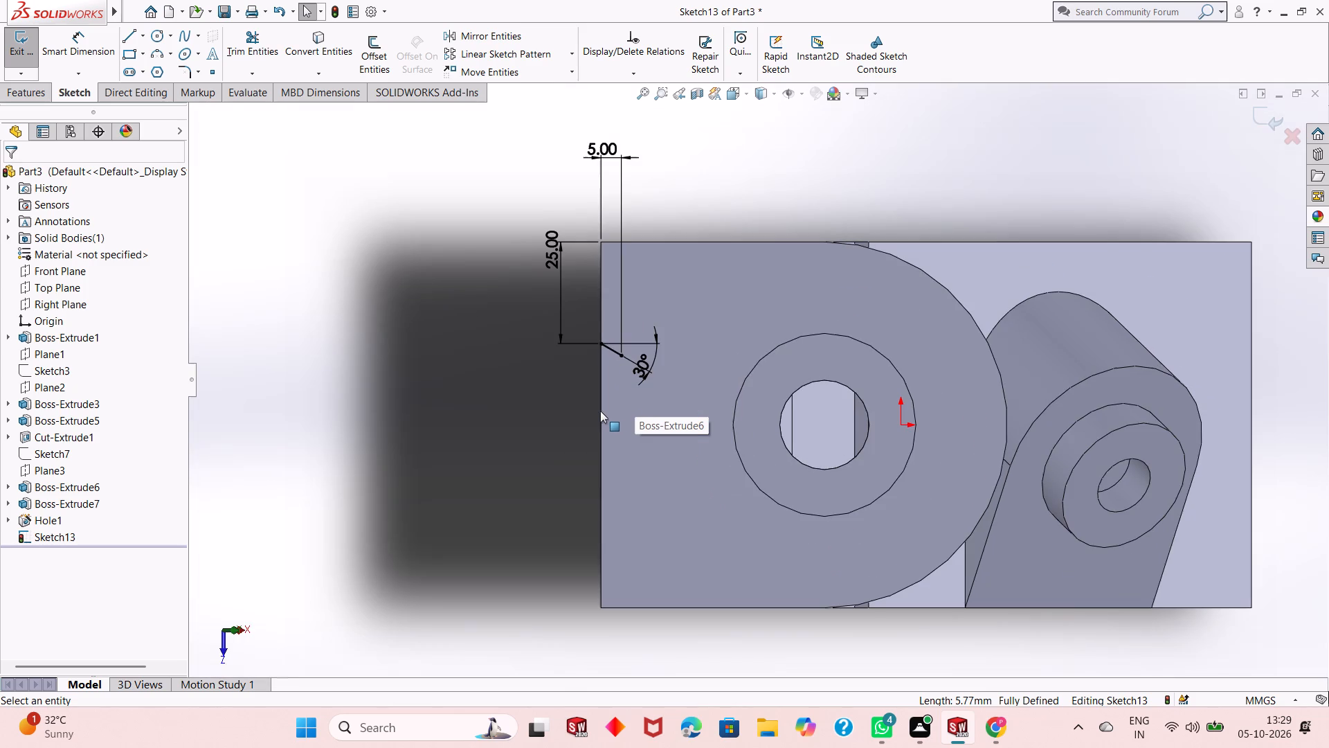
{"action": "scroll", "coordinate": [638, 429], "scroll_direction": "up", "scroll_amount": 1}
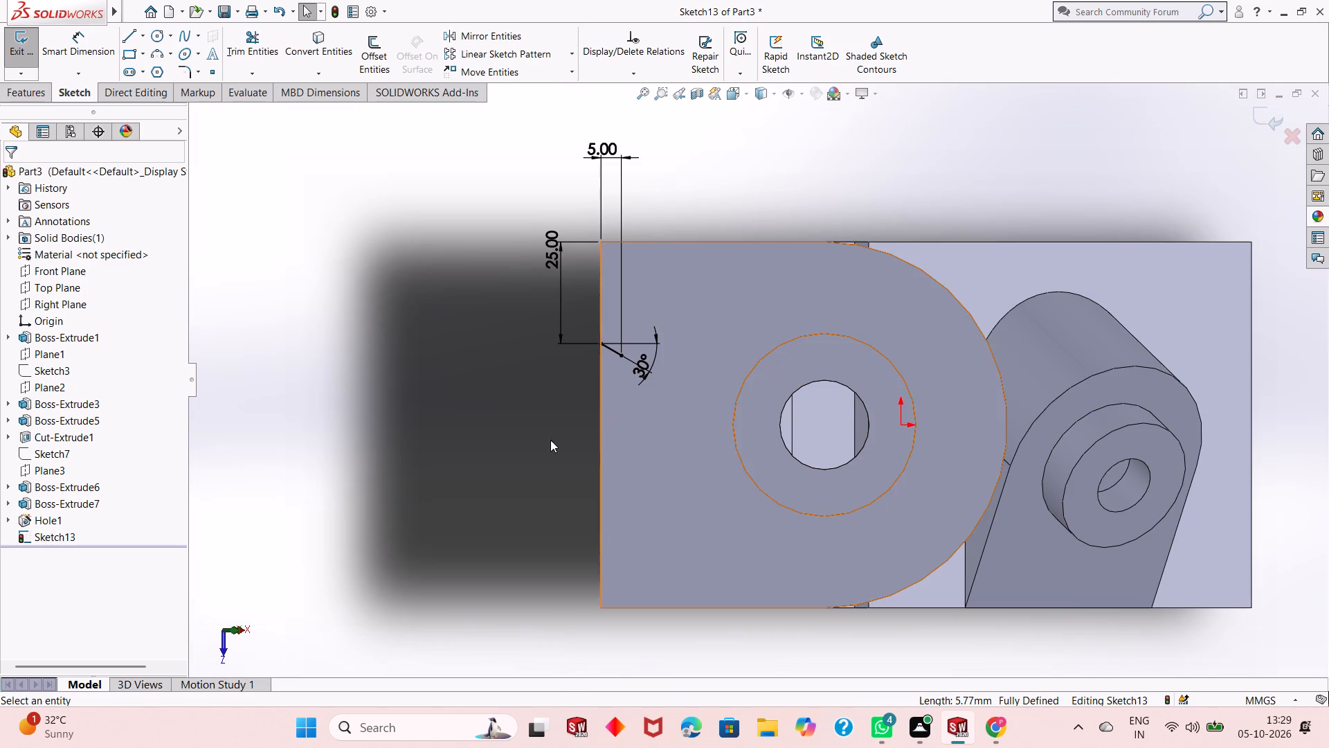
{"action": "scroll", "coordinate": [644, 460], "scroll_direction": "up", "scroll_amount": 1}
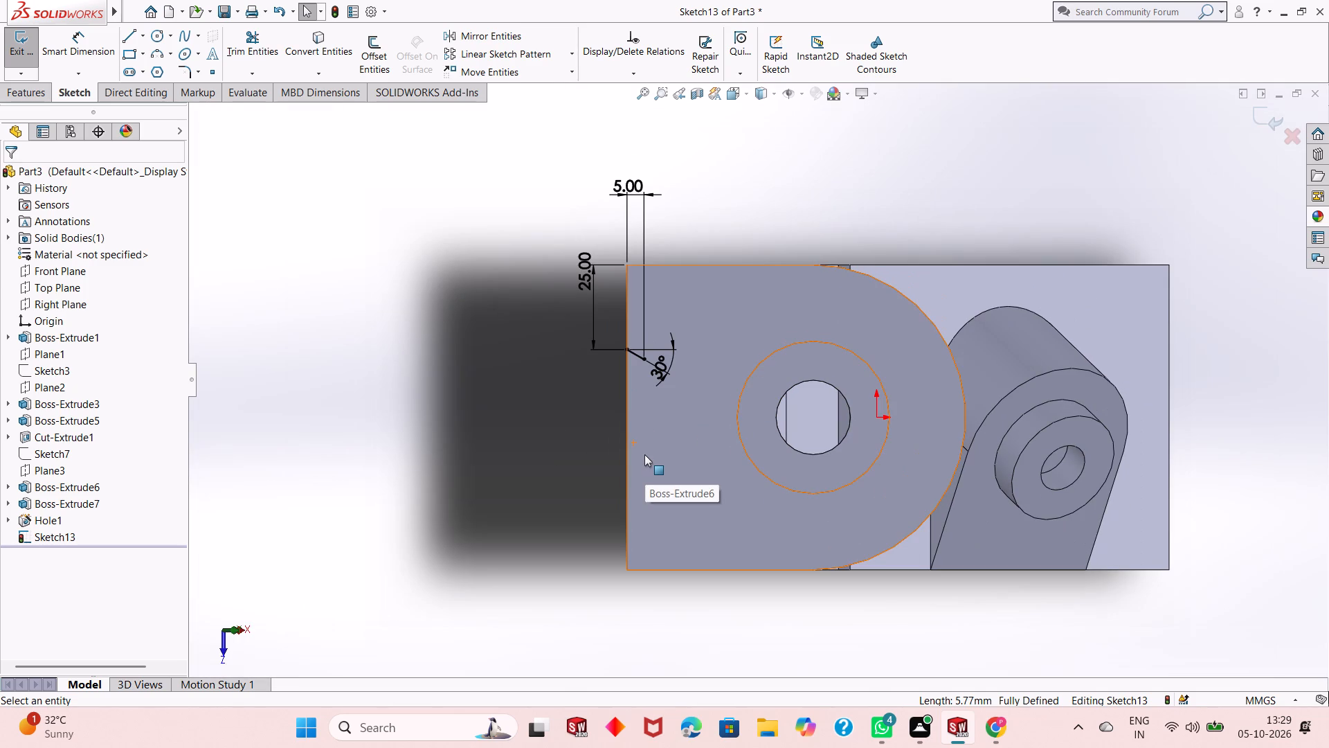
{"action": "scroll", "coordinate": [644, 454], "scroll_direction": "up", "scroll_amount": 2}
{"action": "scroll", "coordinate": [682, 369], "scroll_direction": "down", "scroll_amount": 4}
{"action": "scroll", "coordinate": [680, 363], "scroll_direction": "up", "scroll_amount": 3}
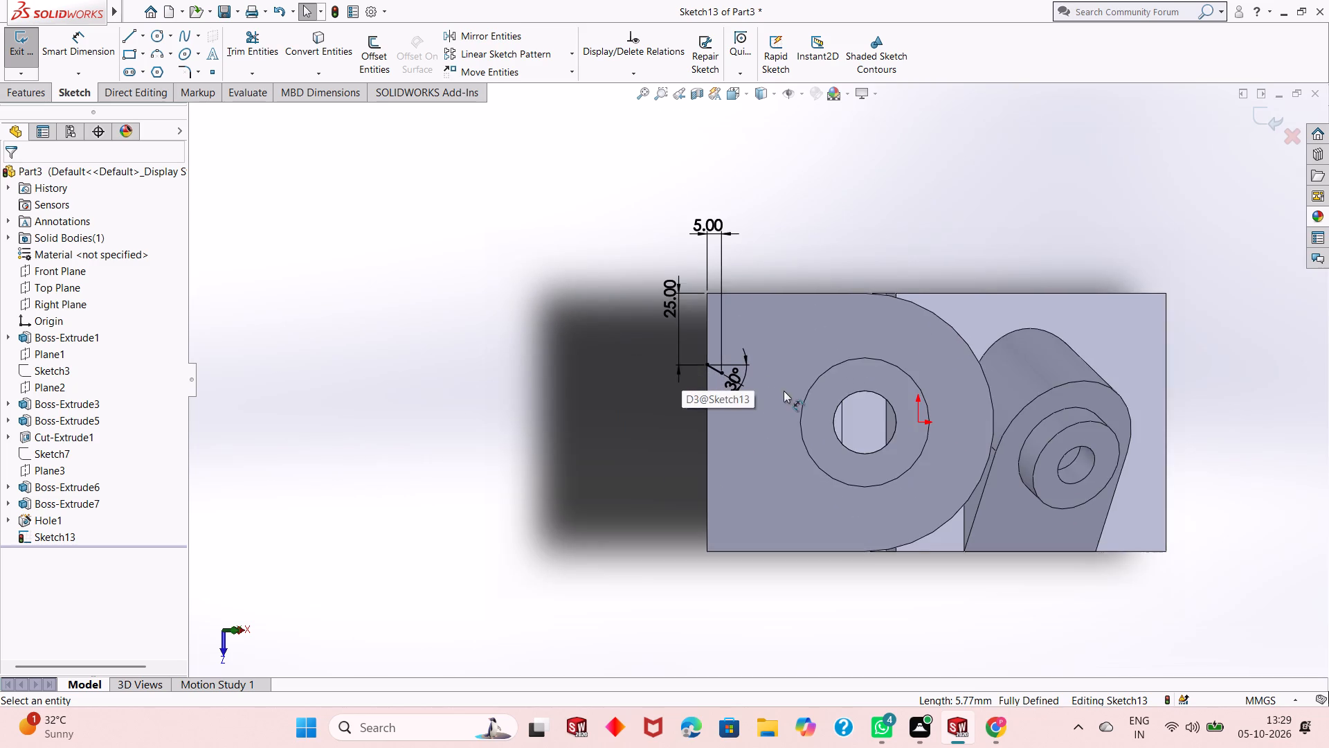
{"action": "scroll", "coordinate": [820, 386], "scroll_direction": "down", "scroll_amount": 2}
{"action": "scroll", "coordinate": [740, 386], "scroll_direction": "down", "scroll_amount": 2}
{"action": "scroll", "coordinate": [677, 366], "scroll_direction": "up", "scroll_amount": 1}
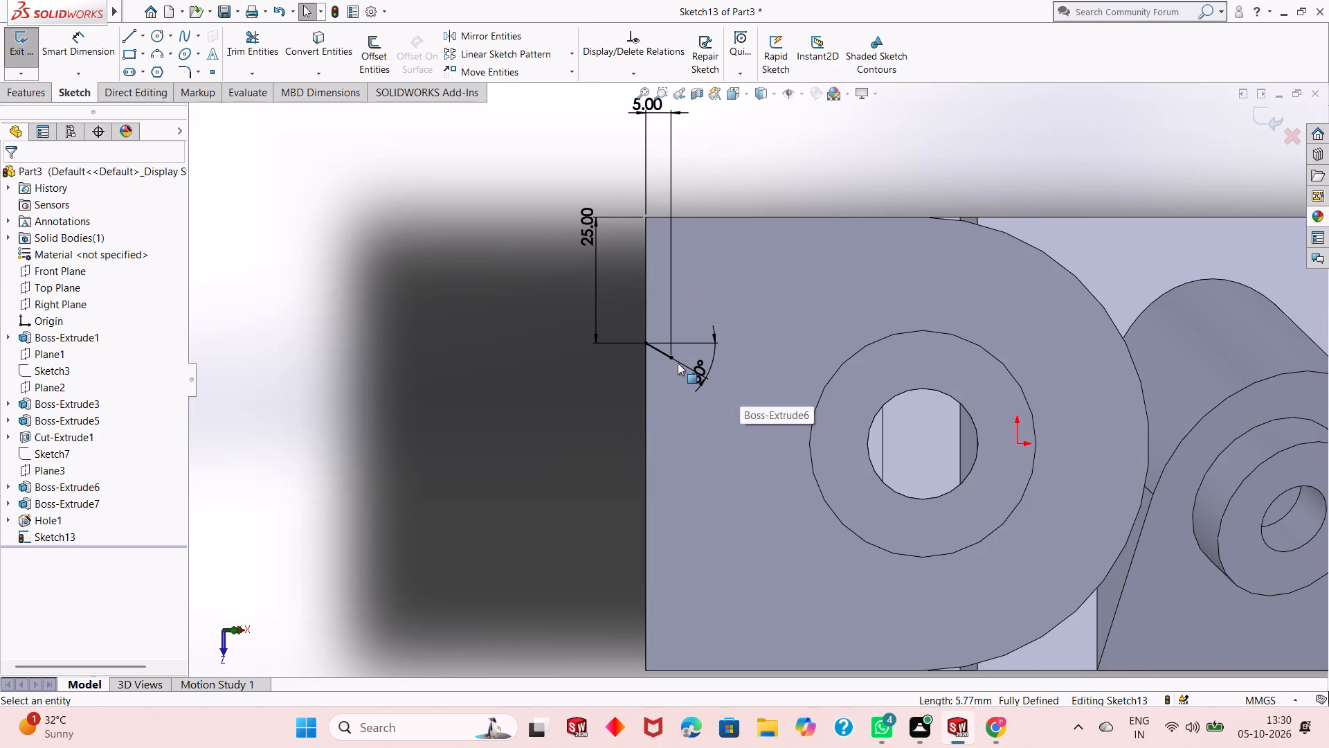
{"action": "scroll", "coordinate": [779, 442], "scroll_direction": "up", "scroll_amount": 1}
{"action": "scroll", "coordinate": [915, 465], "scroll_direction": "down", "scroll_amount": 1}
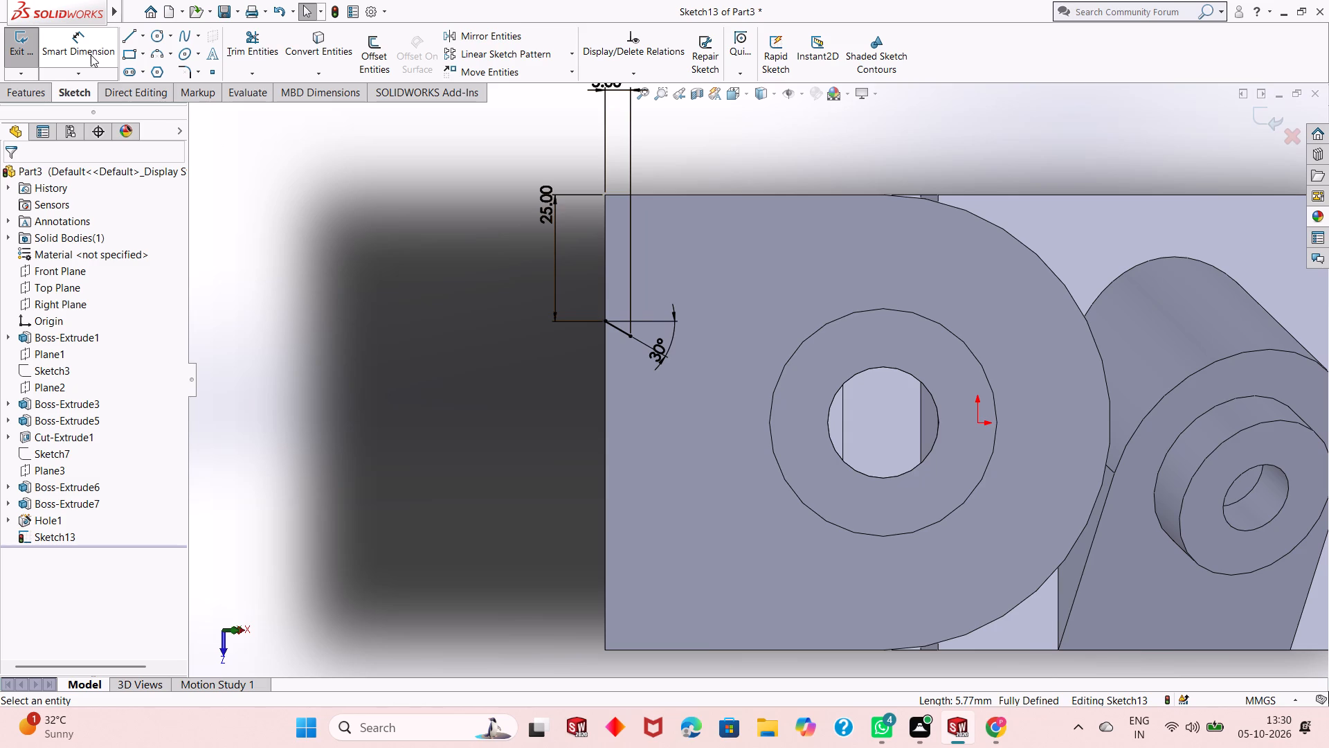
Draw a solid line about 8 mm long from the front half of the plate's straight end edge, slanting inward towards the first line.
{"action": "left_click", "coordinate": [128, 39]}
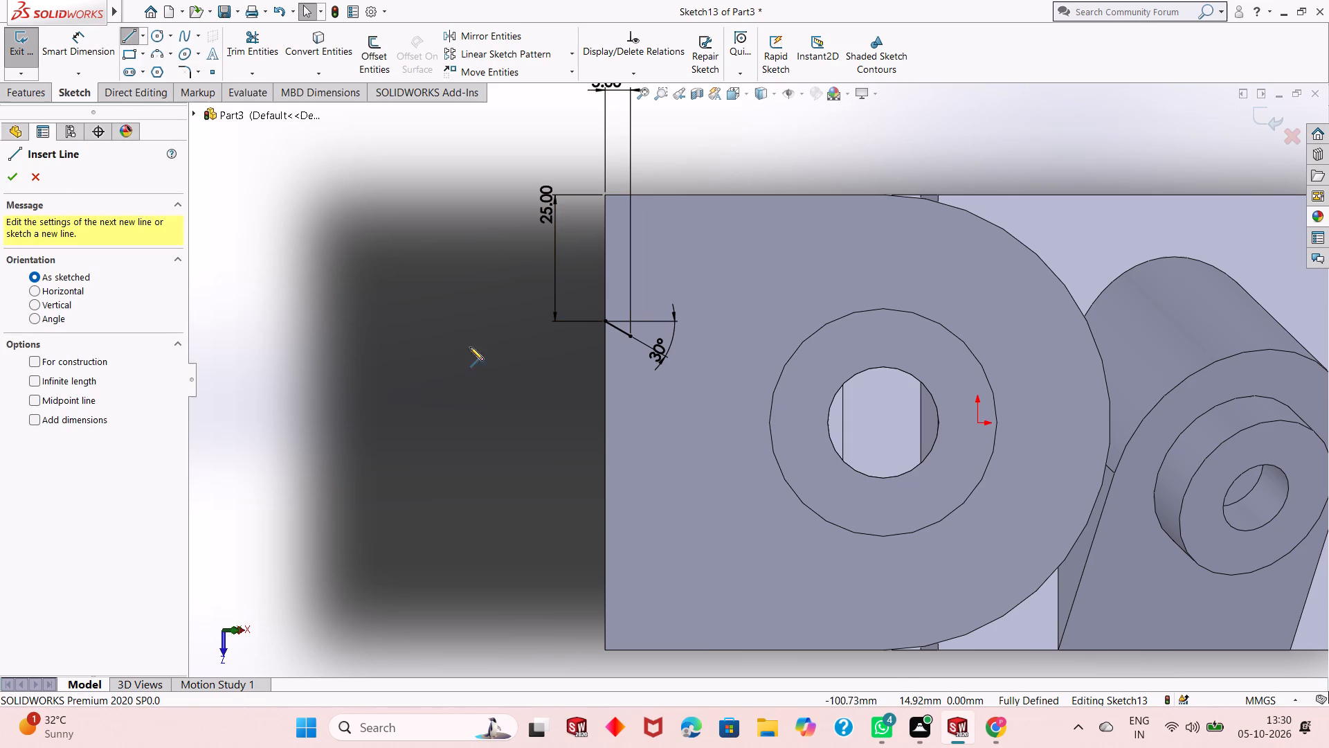
{"action": "left_click", "coordinate": [604, 506]}
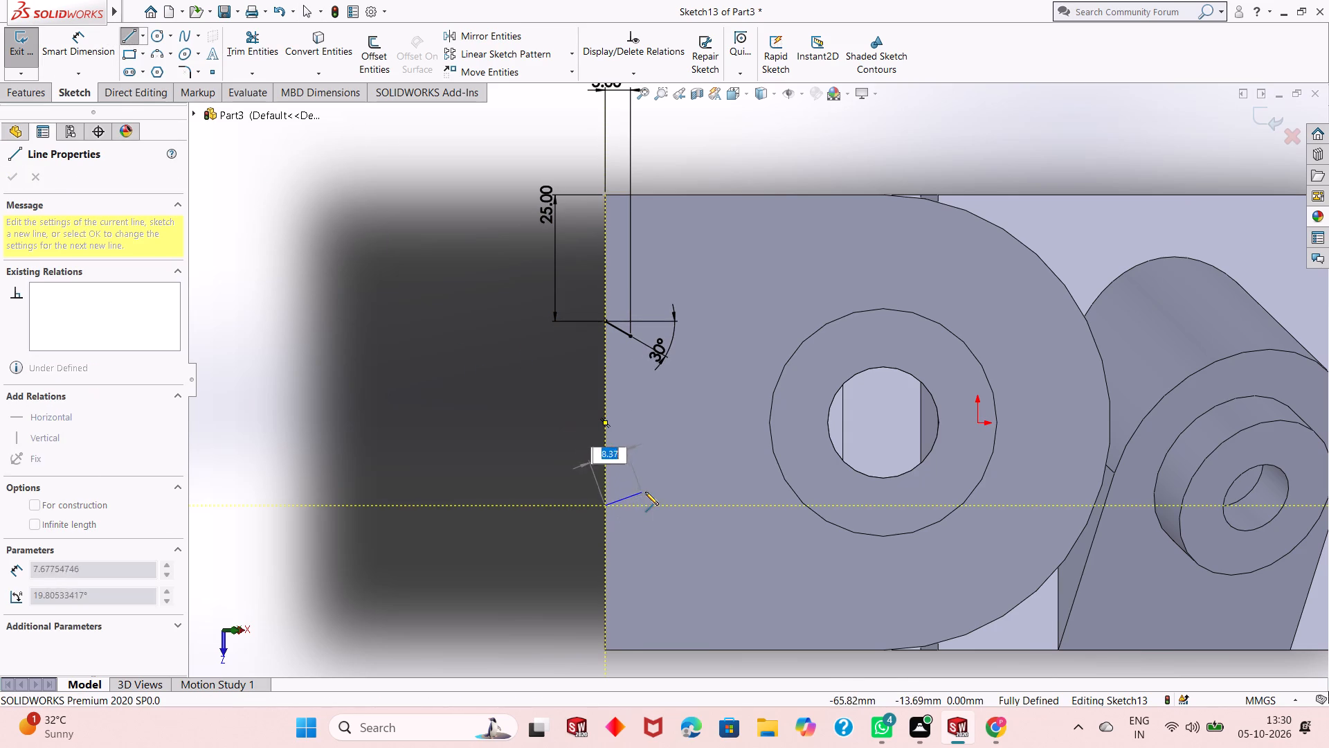
{"action": "left_click", "coordinate": [645, 492]}
{"action": "key", "text": "Escape"}
{"action": "key", "text": "Escape"}
{"action": "key", "text": "Escape"}
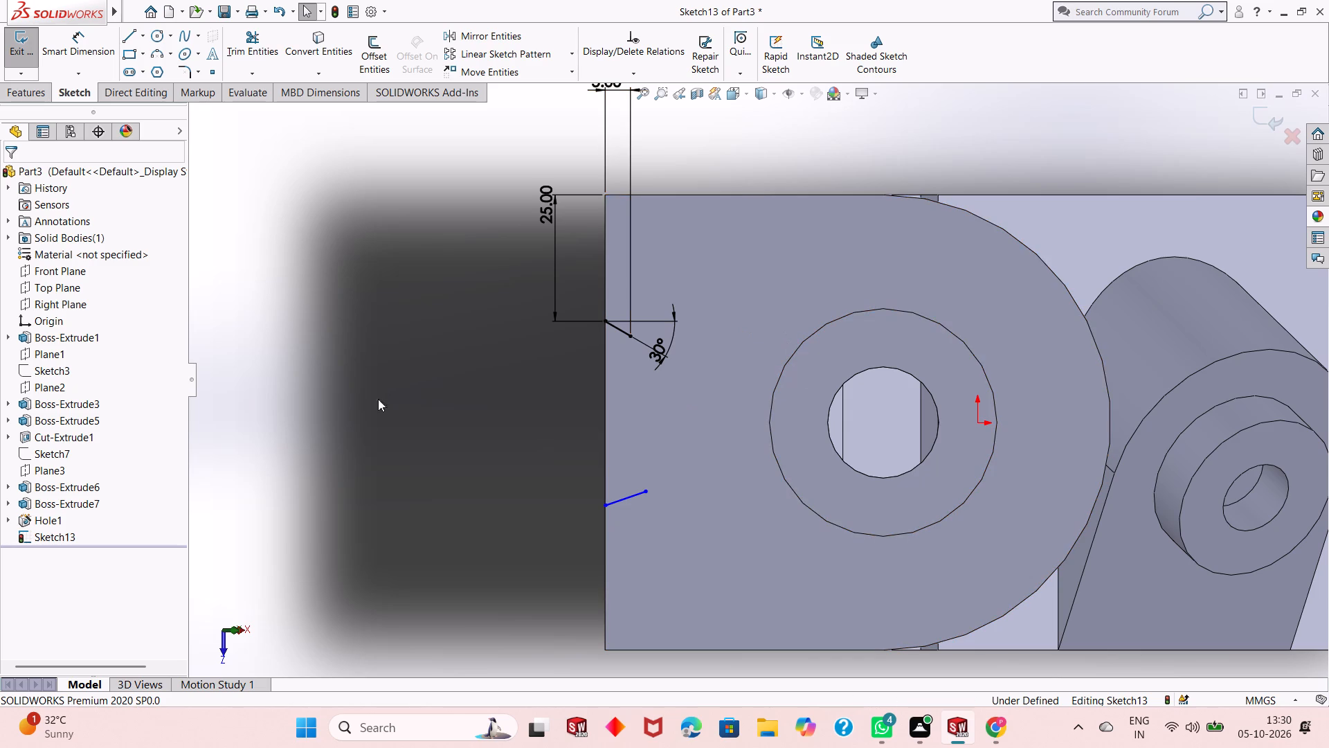
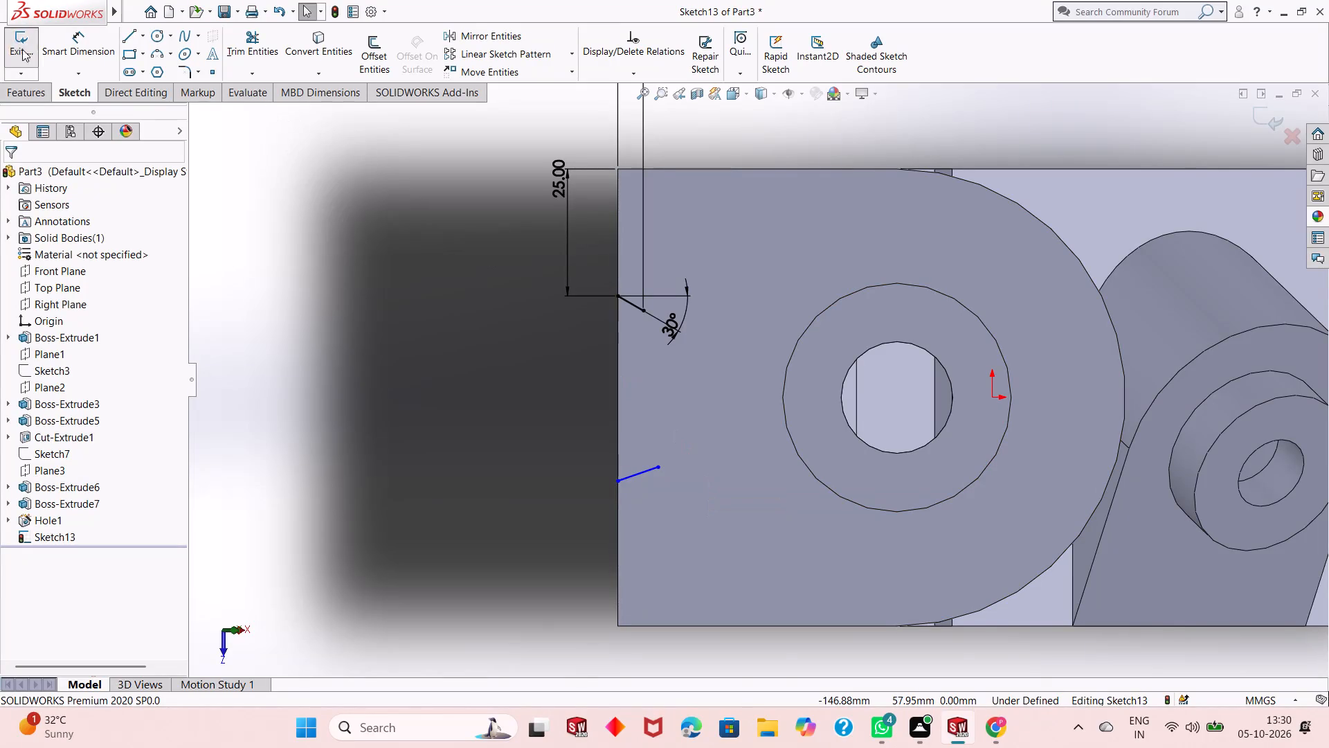
Dimension the front line's start point 25 mm from the plate's front corner along the straight end edge.
{"action": "left_click", "coordinate": [77, 51]}
{"action": "left_click", "coordinate": [618, 480]}
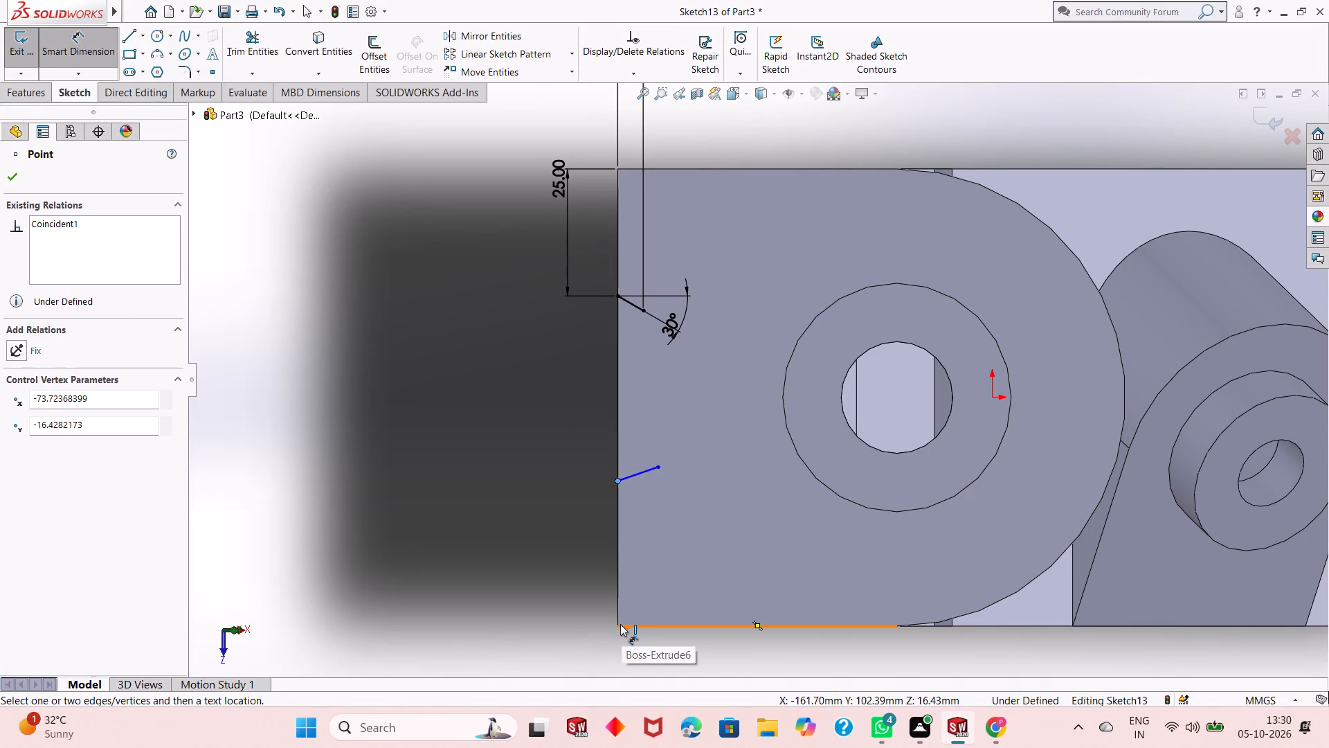
{"action": "left_click", "coordinate": [620, 625]}
{"action": "left_click", "coordinate": [532, 621]}
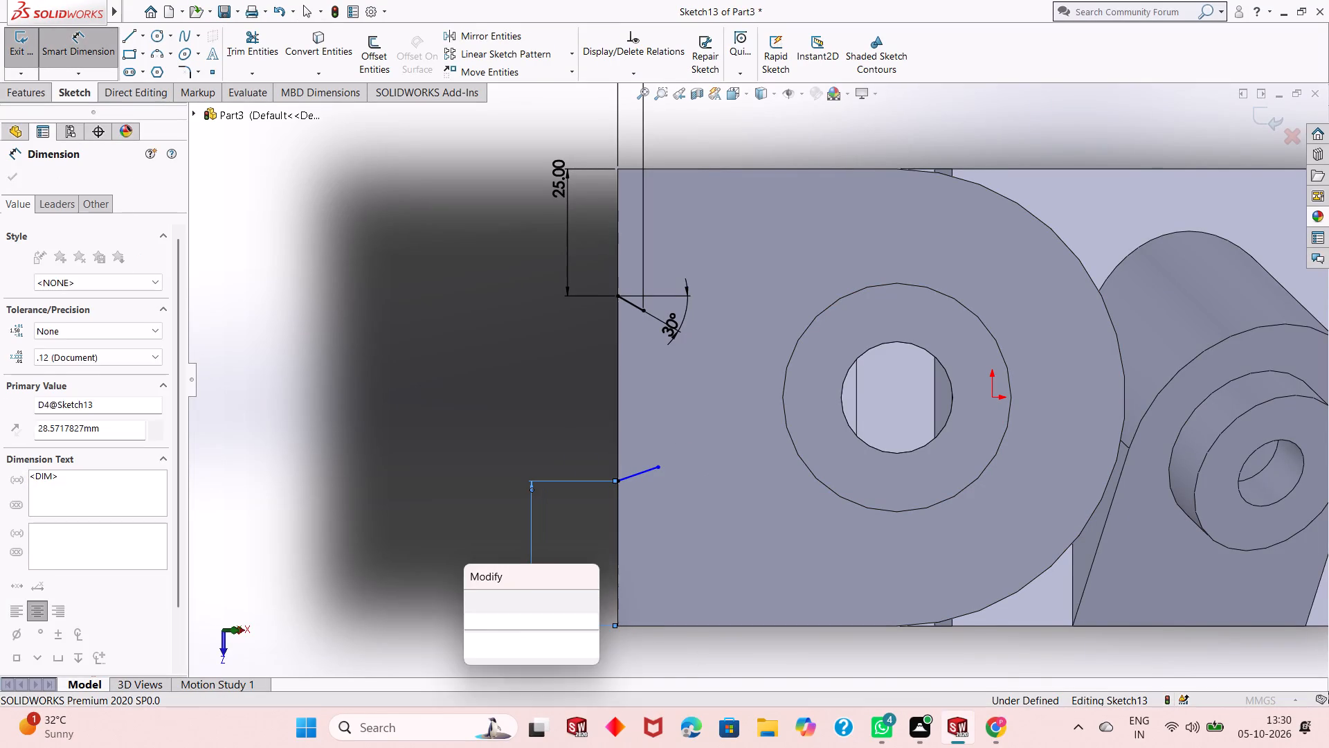
{"action": "type", "text": "25"}
{"action": "key", "text": "Return"}
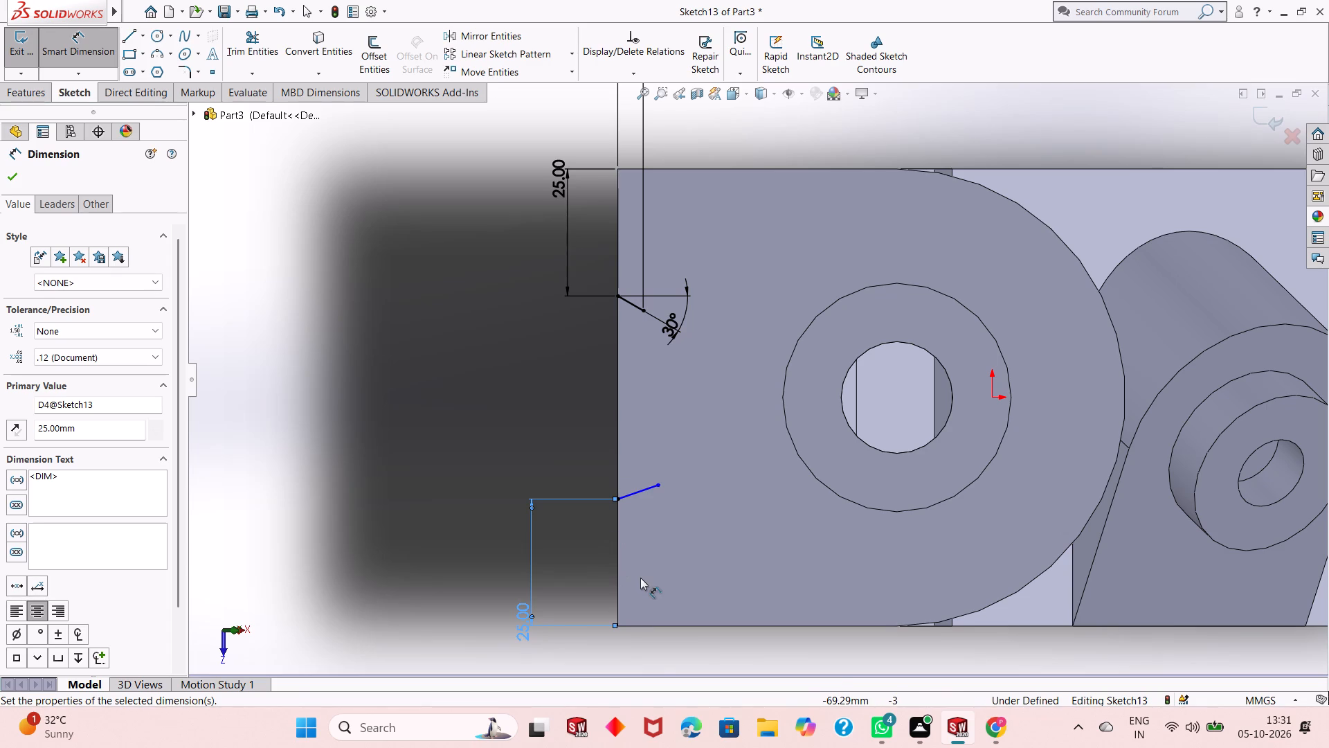
Dimension the front line's inner endpoint 5 mm from the plate's straight end edge.
{"action": "left_click", "coordinate": [656, 487]}
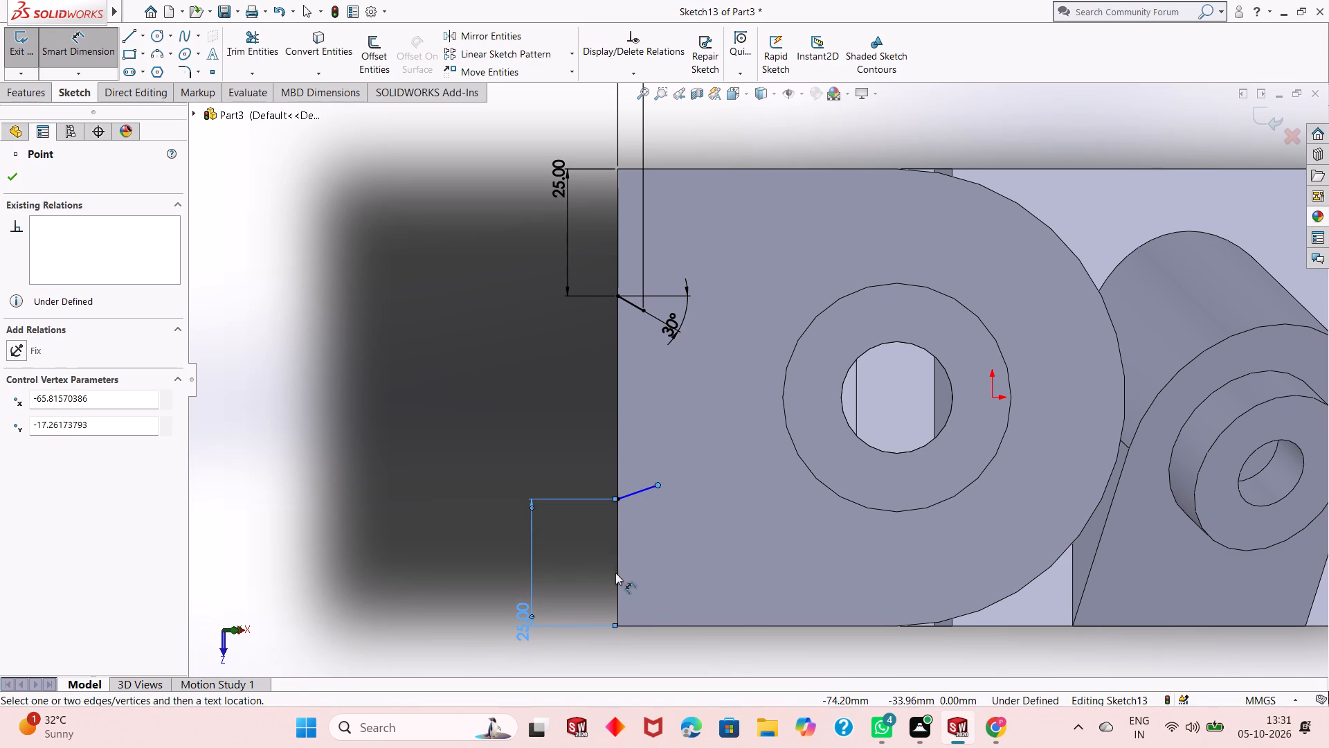
{"action": "left_click", "coordinate": [616, 577]}
{"action": "left_click", "coordinate": [635, 648]}
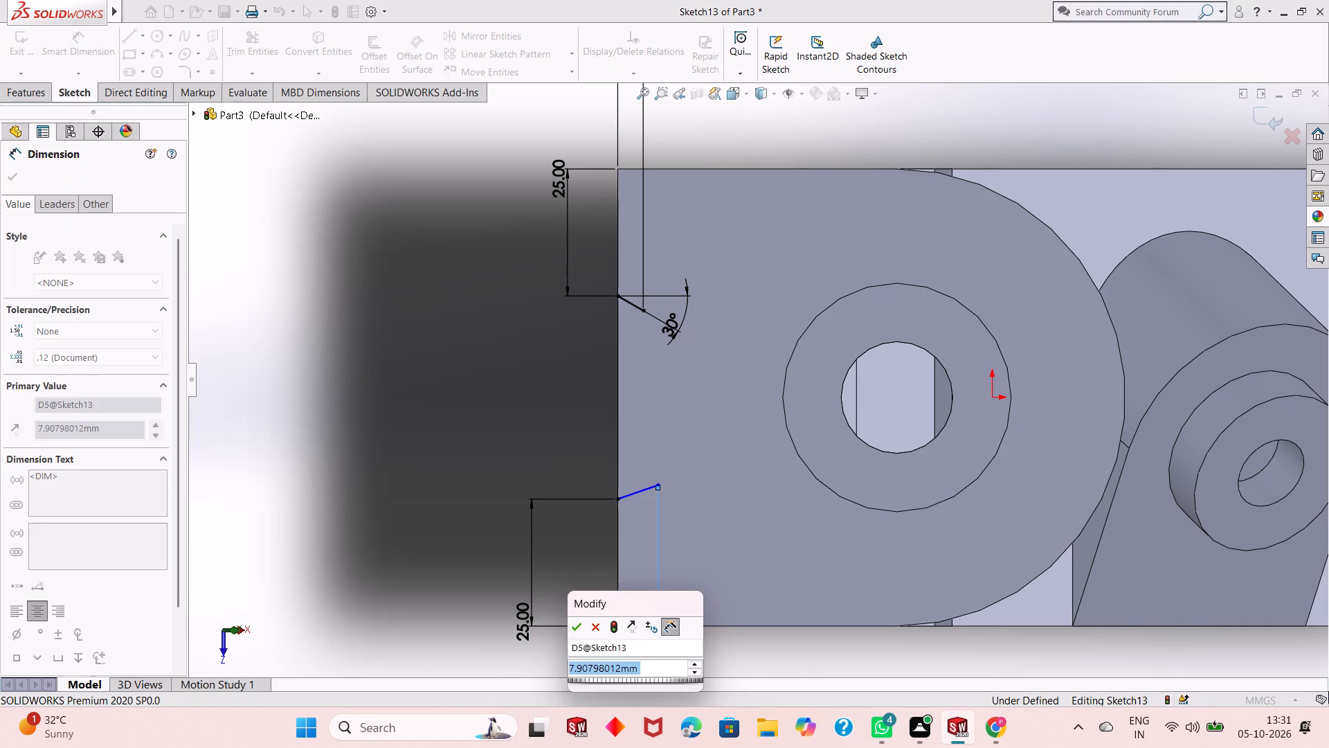
{"action": "key", "text": "5"}
{"action": "key", "text": "Return"}
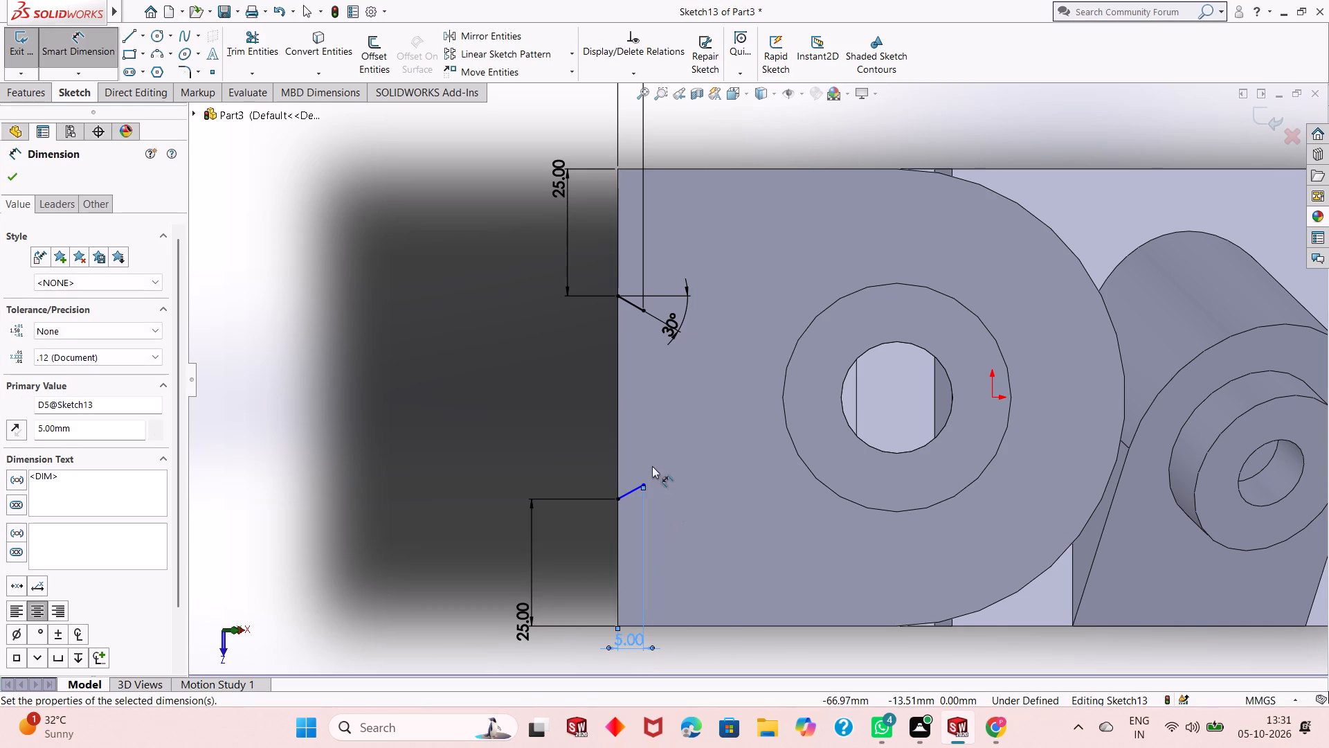
Dimension the front line's angle from the horizontal at its start point and set it to 30°.
{"action": "scroll", "coordinate": [644, 485], "scroll_direction": "up", "scroll_amount": 1}
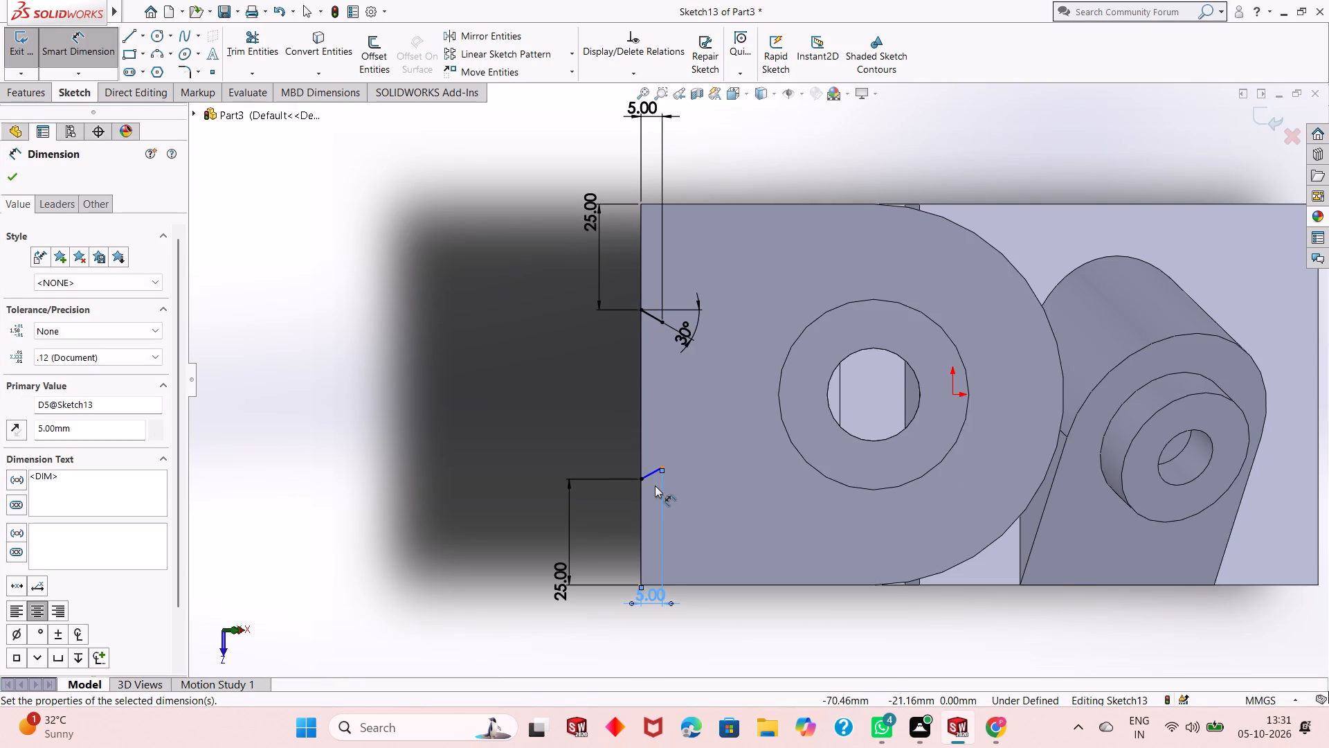
{"action": "scroll", "coordinate": [655, 486], "scroll_direction": "up", "scroll_amount": 1}
{"action": "scroll", "coordinate": [730, 393], "scroll_direction": "down", "scroll_amount": 2}
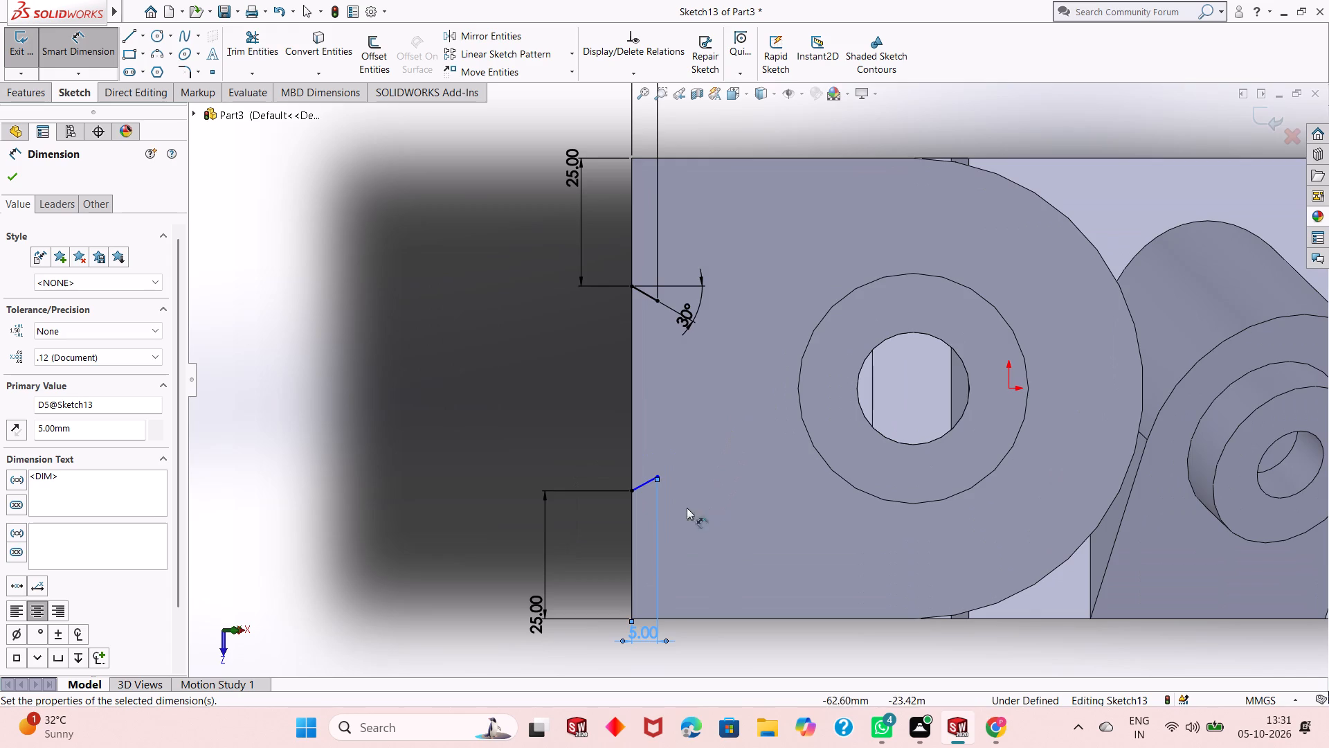
{"action": "scroll", "coordinate": [647, 465], "scroll_direction": "down", "scroll_amount": 1}
{"action": "left_click", "coordinate": [648, 480]}
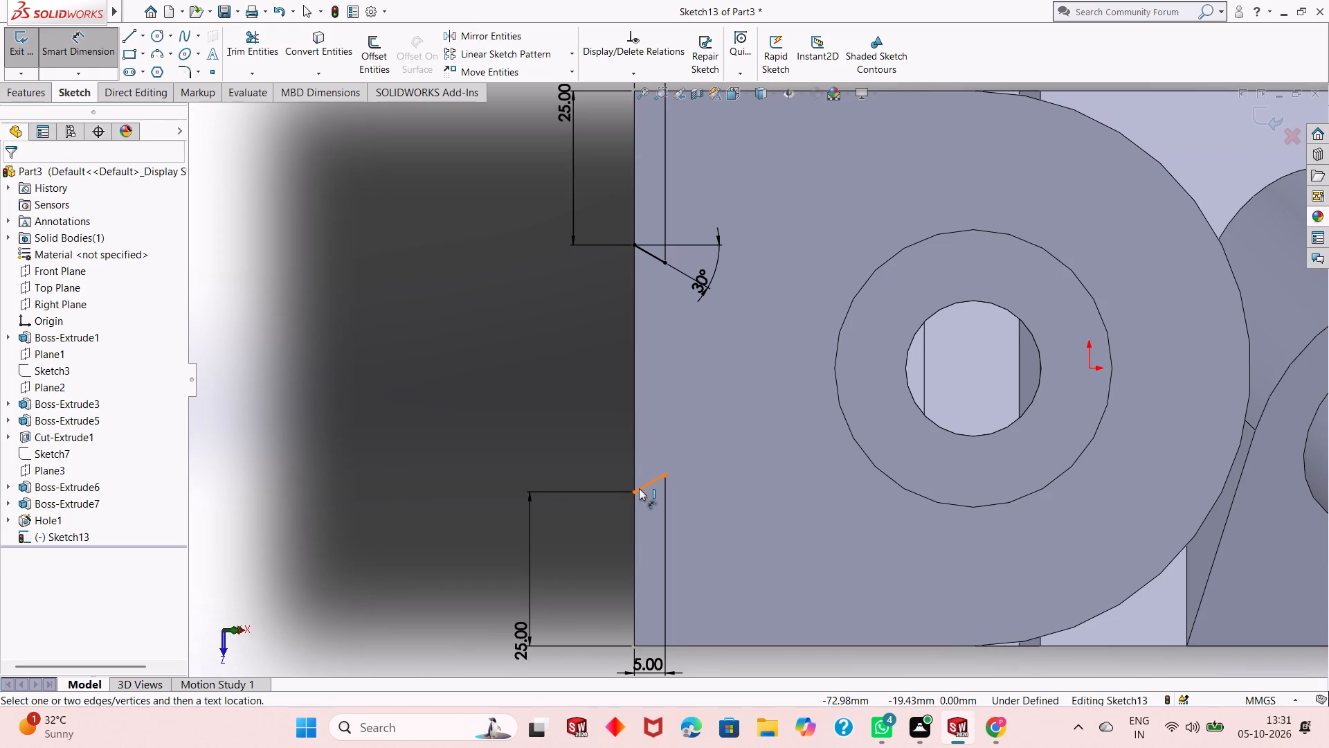
{"action": "left_click", "coordinate": [649, 490]}
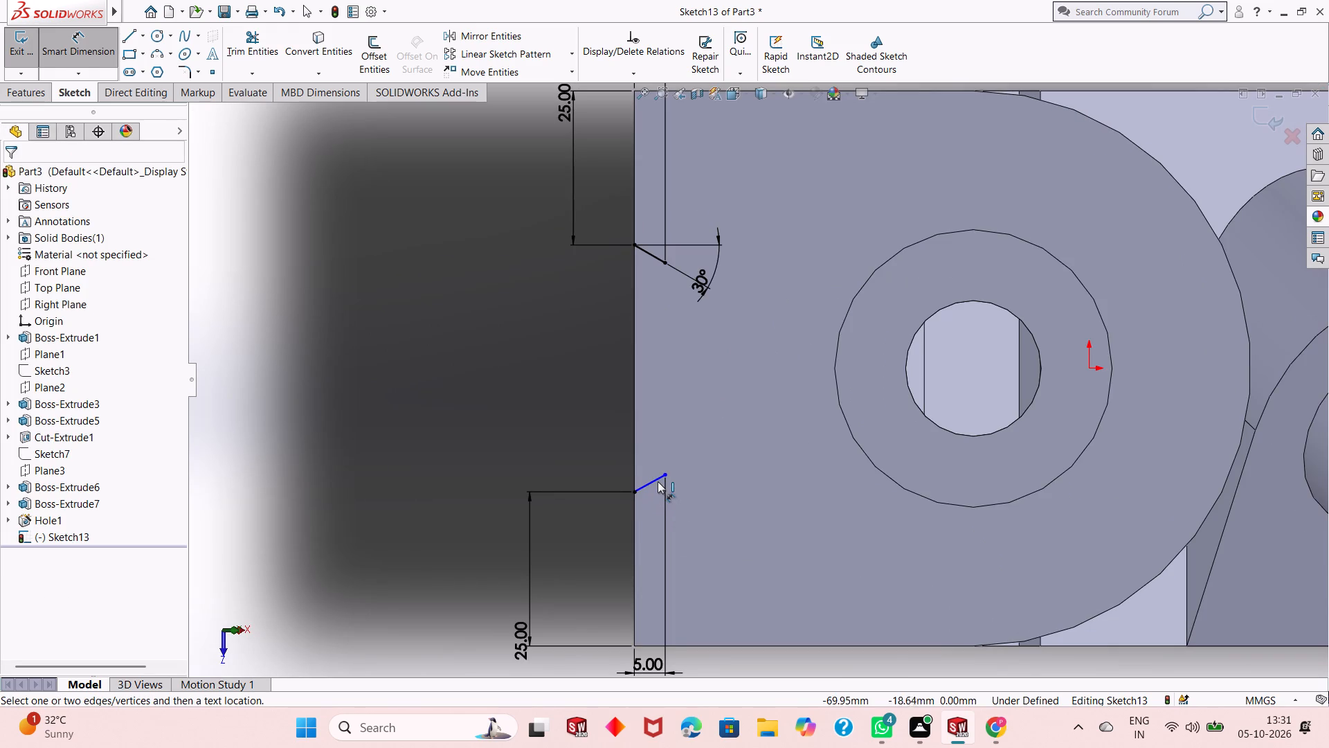
{"action": "left_click", "coordinate": [658, 479]}
{"action": "left_click", "coordinate": [635, 494]}
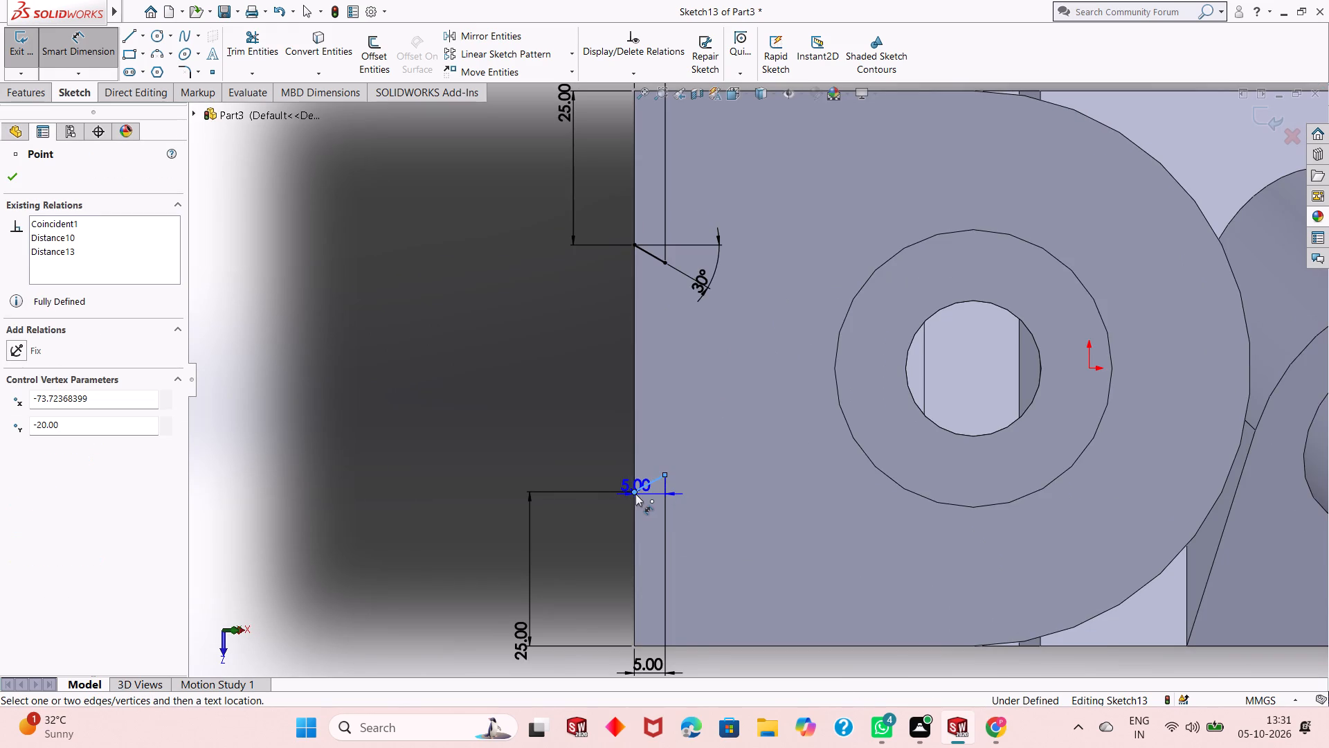
{"action": "left_click", "coordinate": [671, 493]}
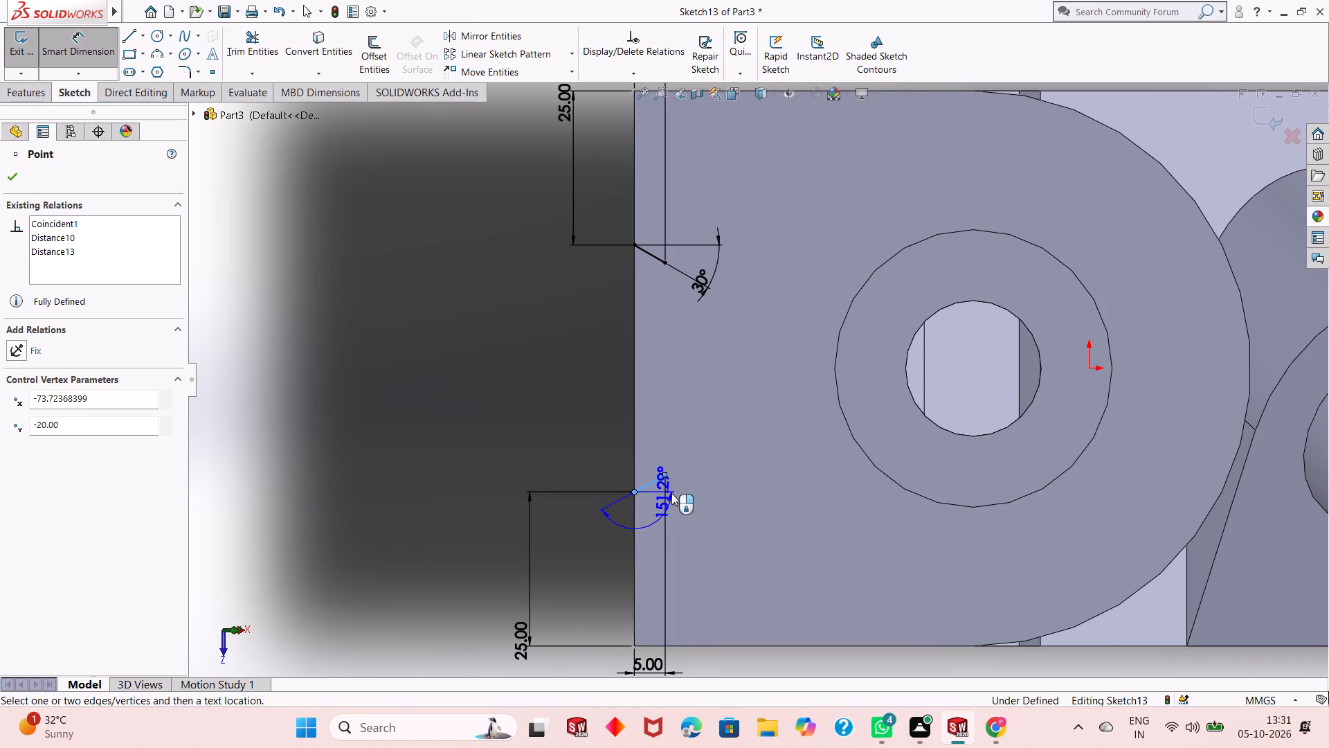
{"action": "left_click", "coordinate": [681, 483]}
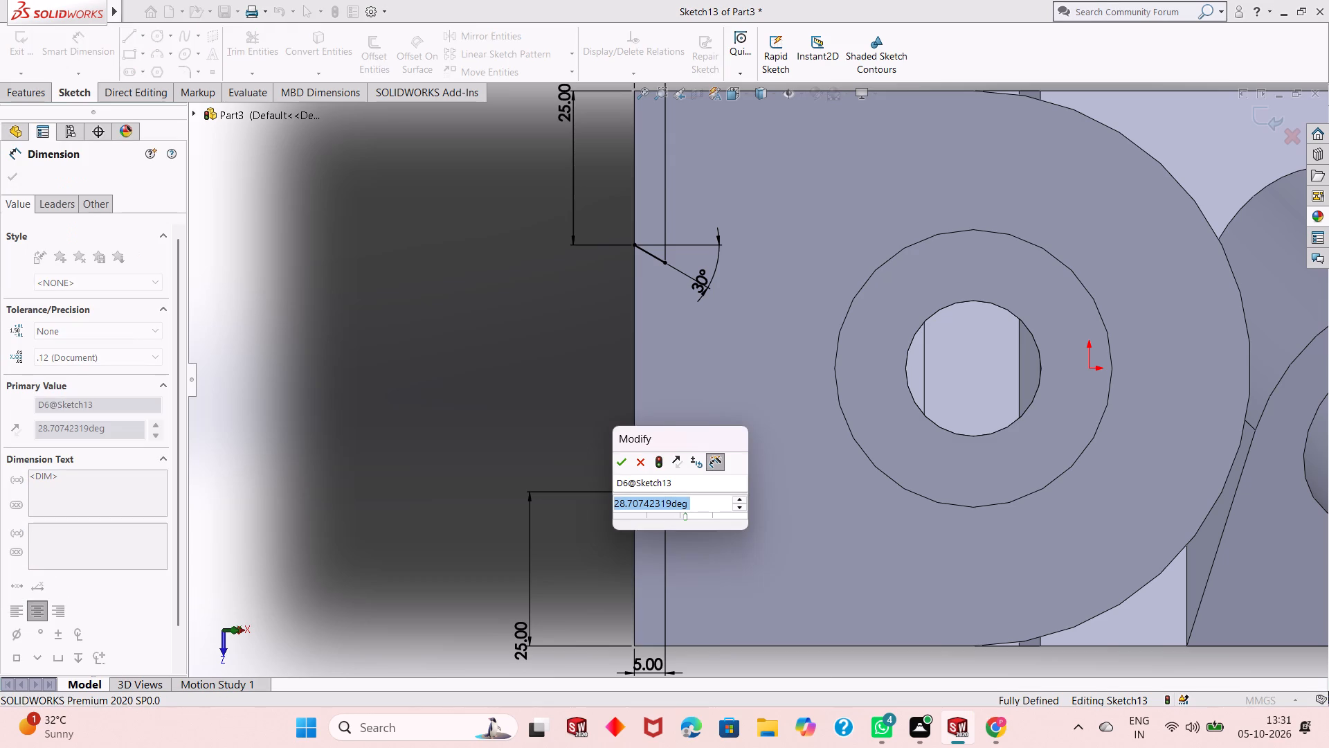
{"action": "key", "text": "Escape"}
{"action": "key", "text": "Escape"}
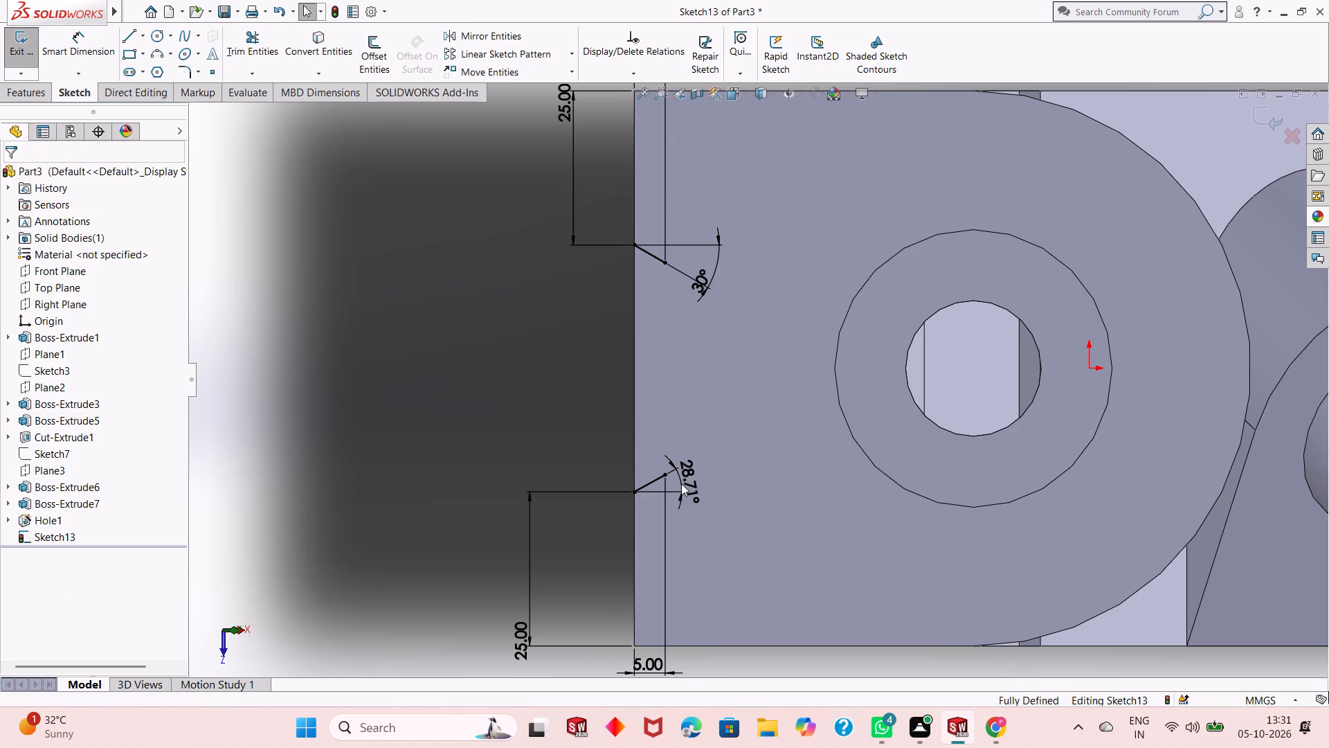
{"action": "scroll", "coordinate": [689, 463], "scroll_direction": "down", "scroll_amount": 2}
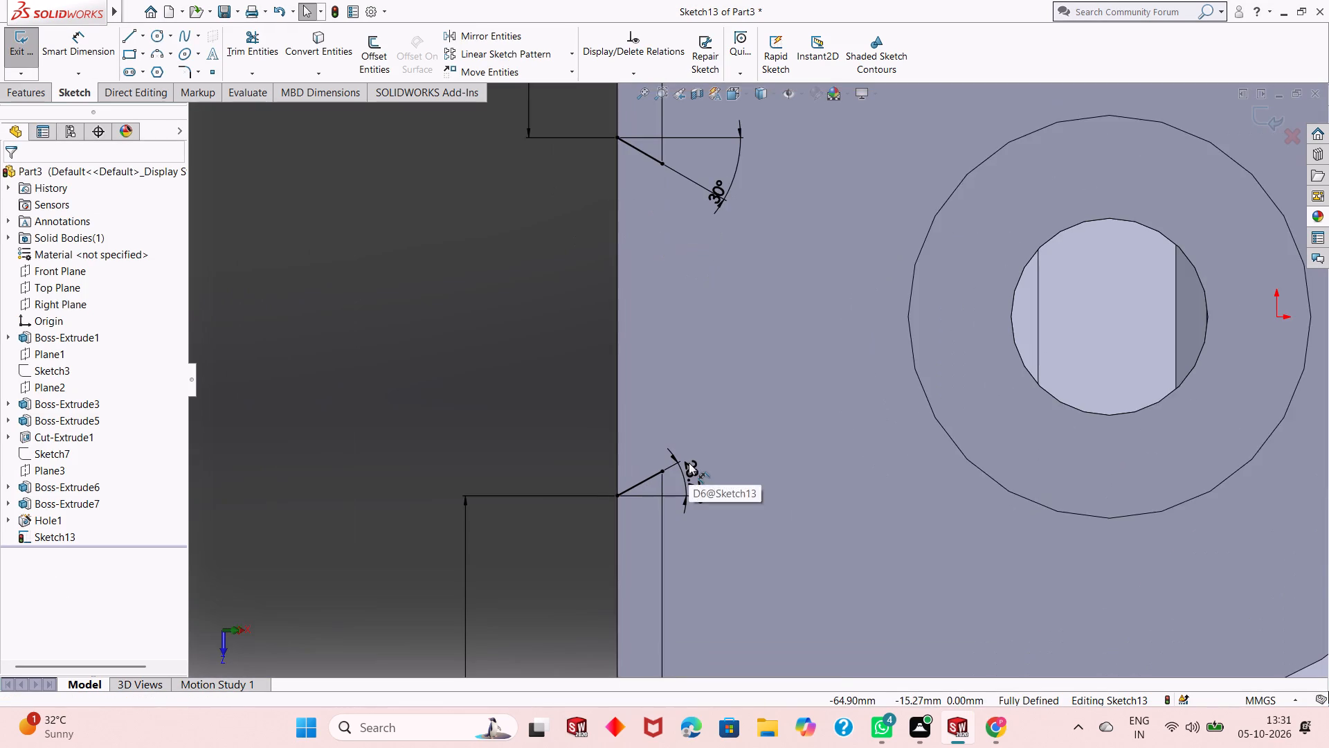
{"action": "double_click", "coordinate": [691, 486]}
{"action": "type", "text": "30"}
{"action": "key", "text": "Return"}
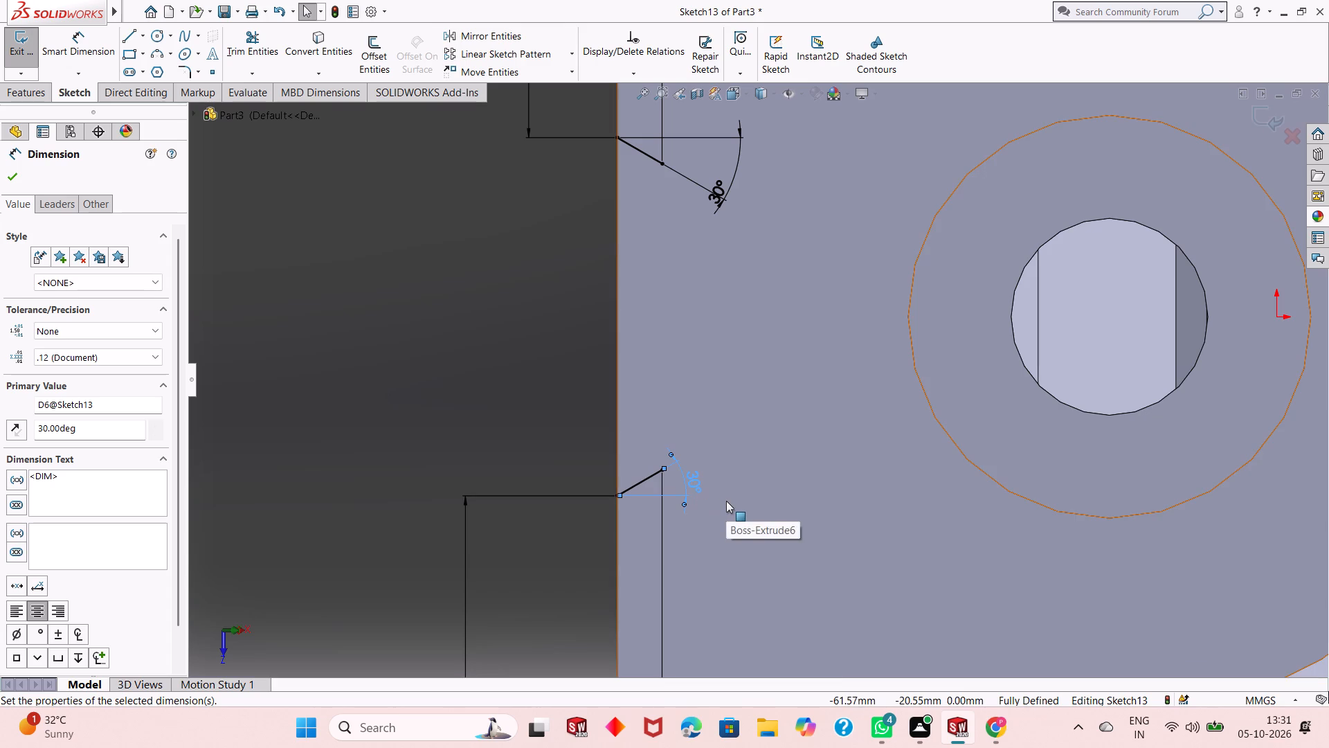
{"action": "key", "text": "Escape"}
{"action": "key", "text": "Escape"}
Draw a line along the plate's straight end edge joining the outer endpoints of the two angled lines.
{"action": "scroll", "coordinate": [721, 522], "scroll_direction": "up", "scroll_amount": 2}
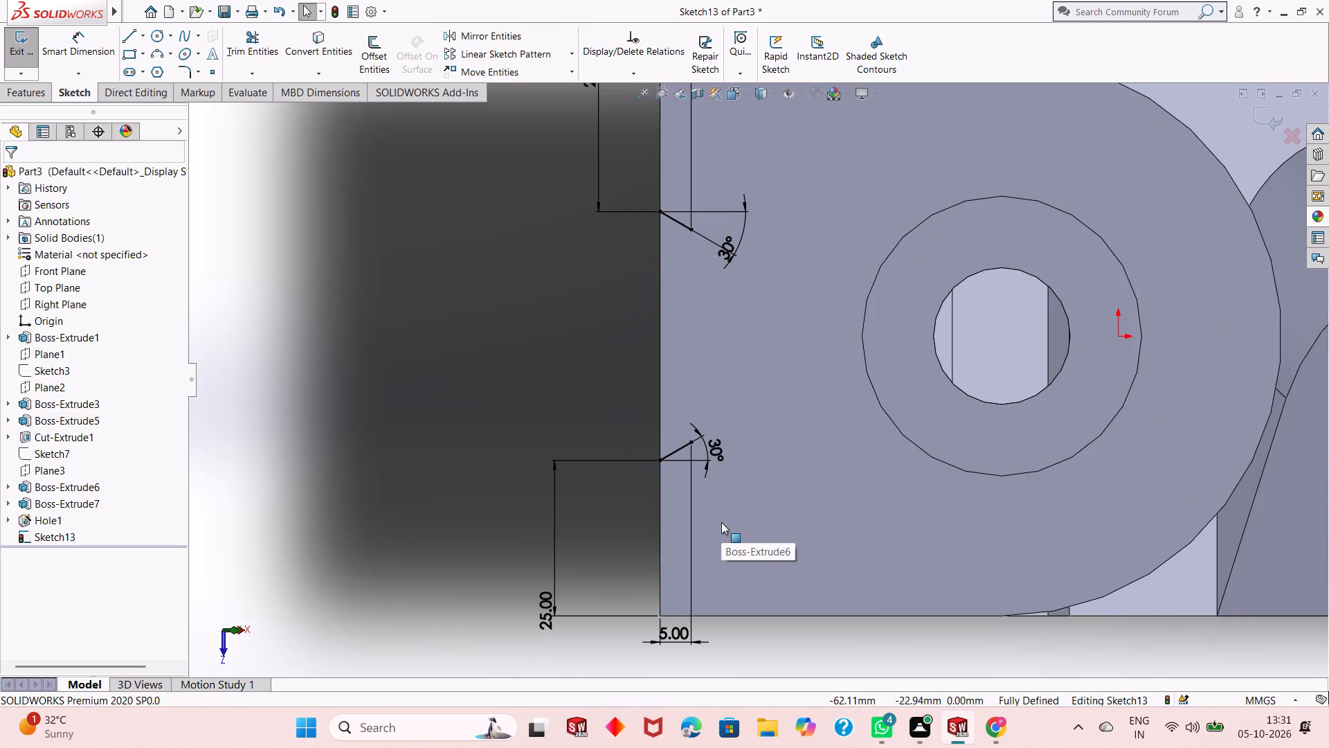
{"action": "scroll", "coordinate": [721, 522], "scroll_direction": "up", "scroll_amount": 2}
{"action": "scroll", "coordinate": [808, 289], "scroll_direction": "down", "scroll_amount": 1}
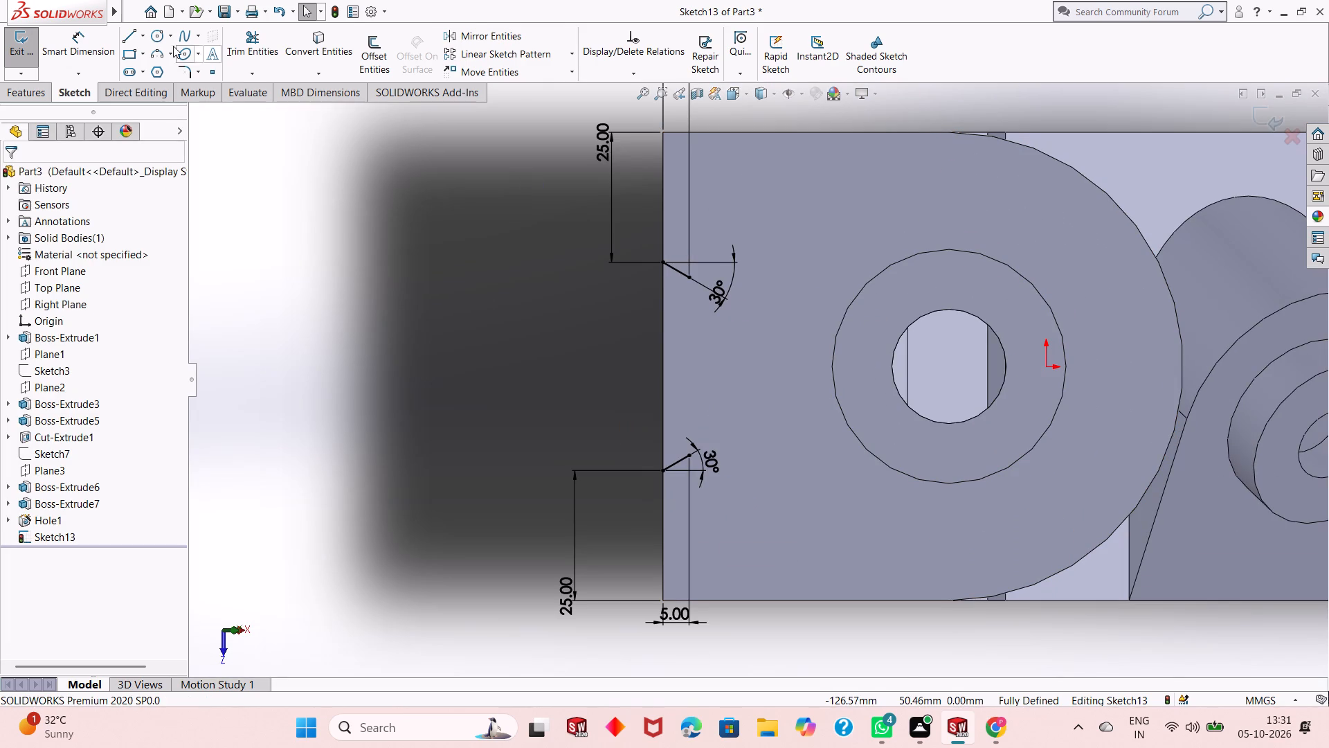
{"action": "left_click", "coordinate": [131, 35]}
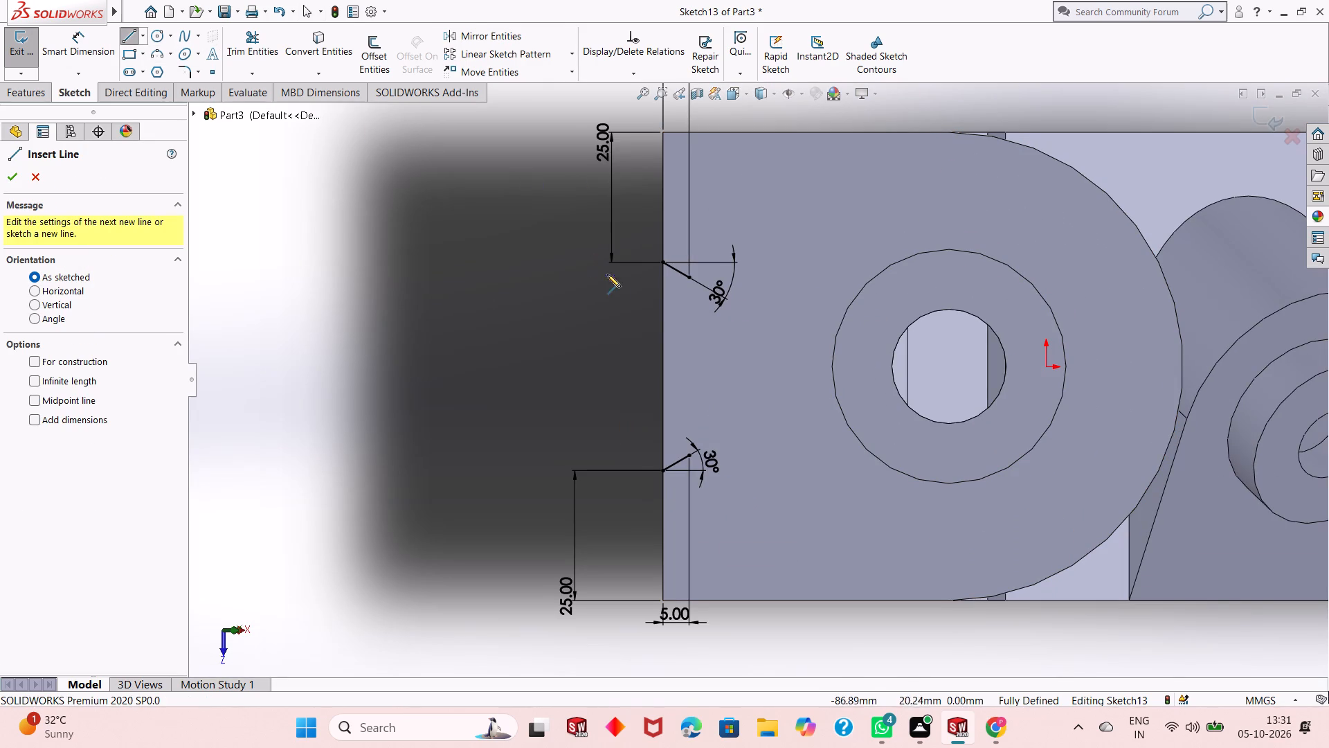
{"action": "left_click", "coordinate": [664, 263]}
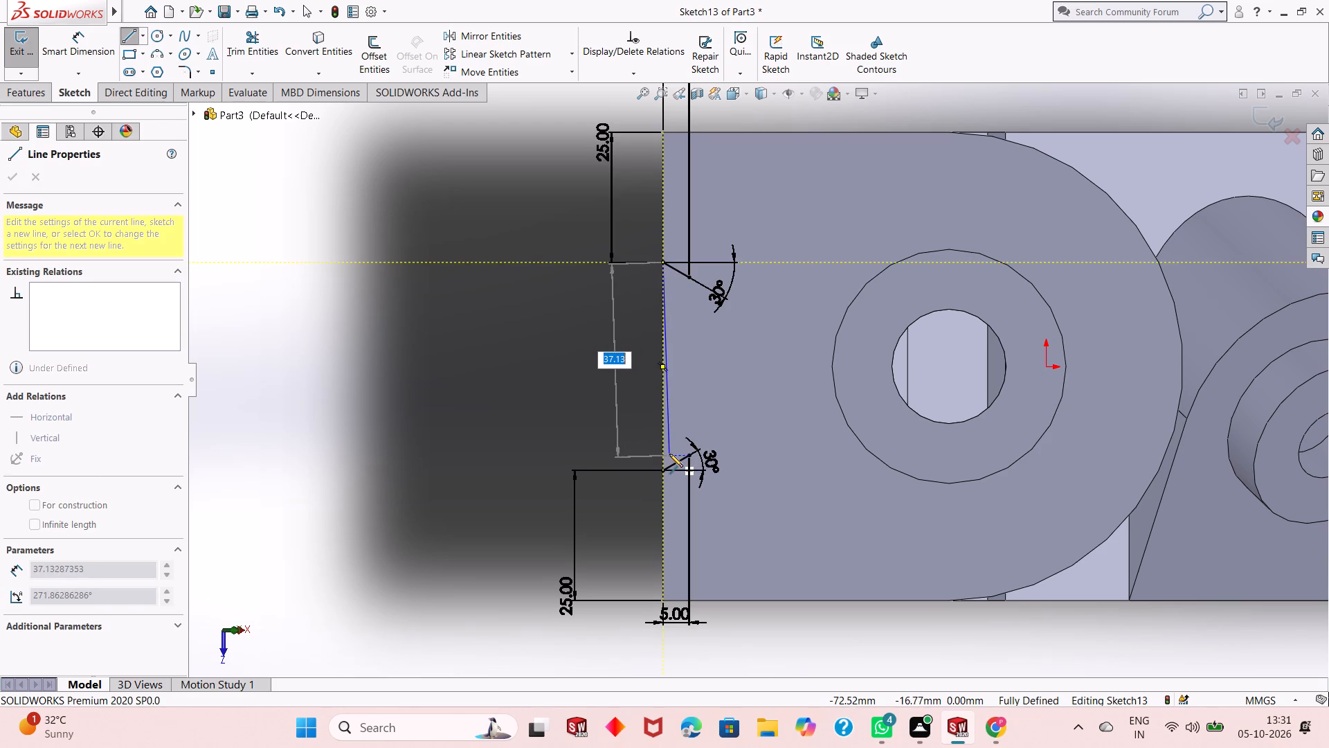
{"action": "left_click", "coordinate": [660, 473]}
{"action": "key", "text": "Escape"}
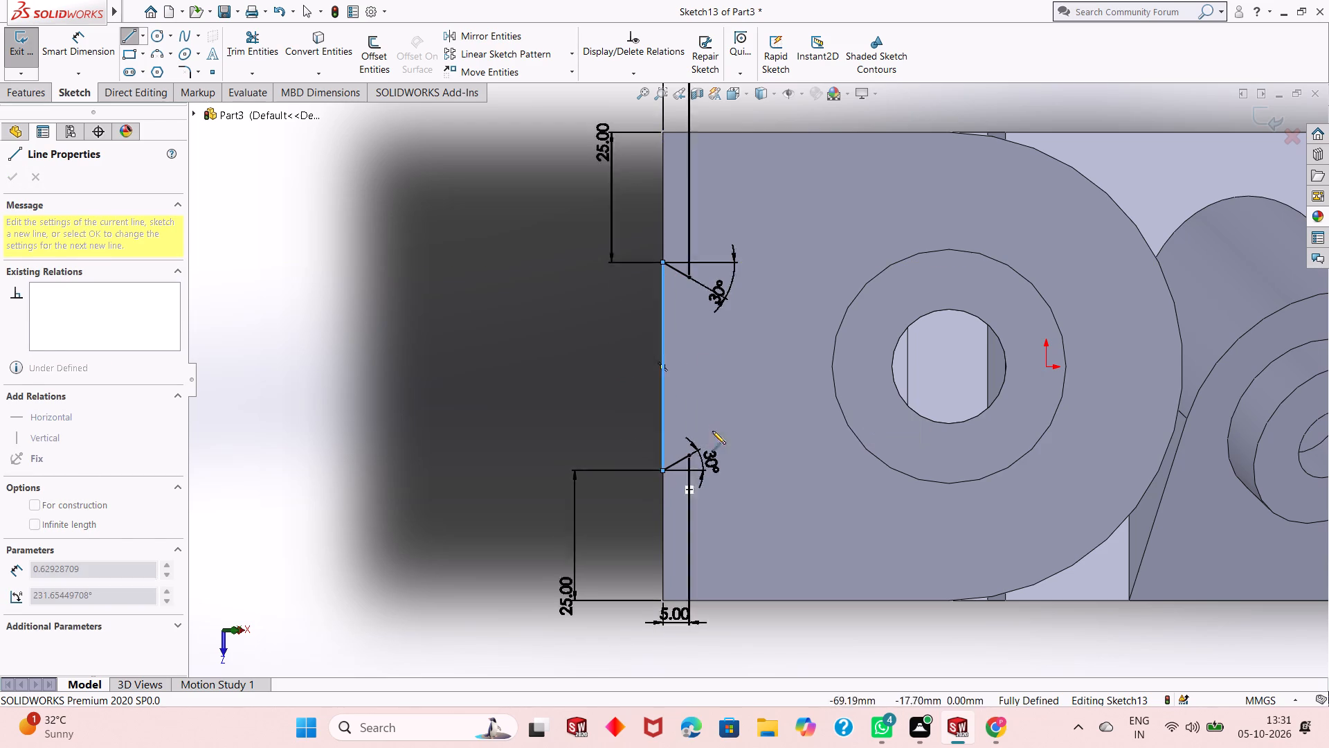
{"action": "key", "text": "Escape"}
{"action": "key", "text": "Escape"}
{"action": "key", "text": "Escape"}
Close the notch profile with a straight line joining the inner endpoints of the two angled lines.
{"action": "left_click", "coordinate": [136, 33]}
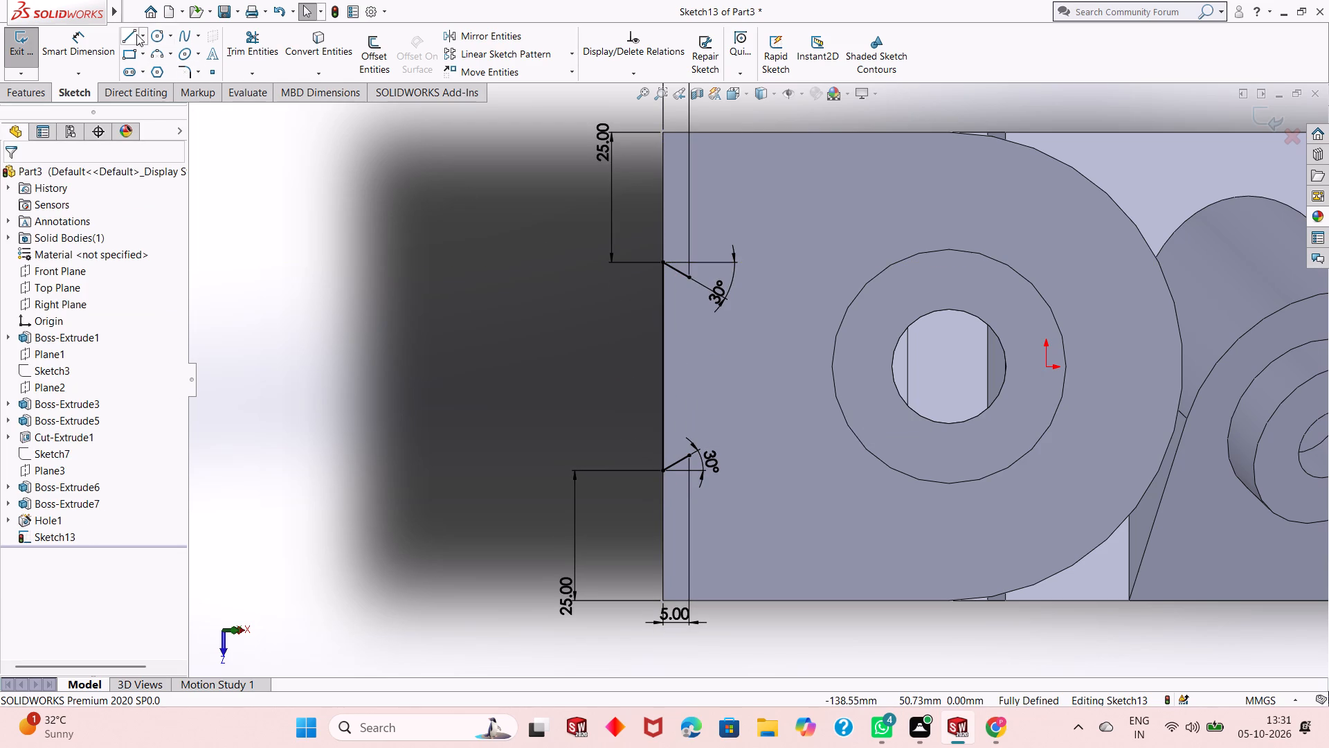
{"action": "left_click", "coordinate": [690, 278]}
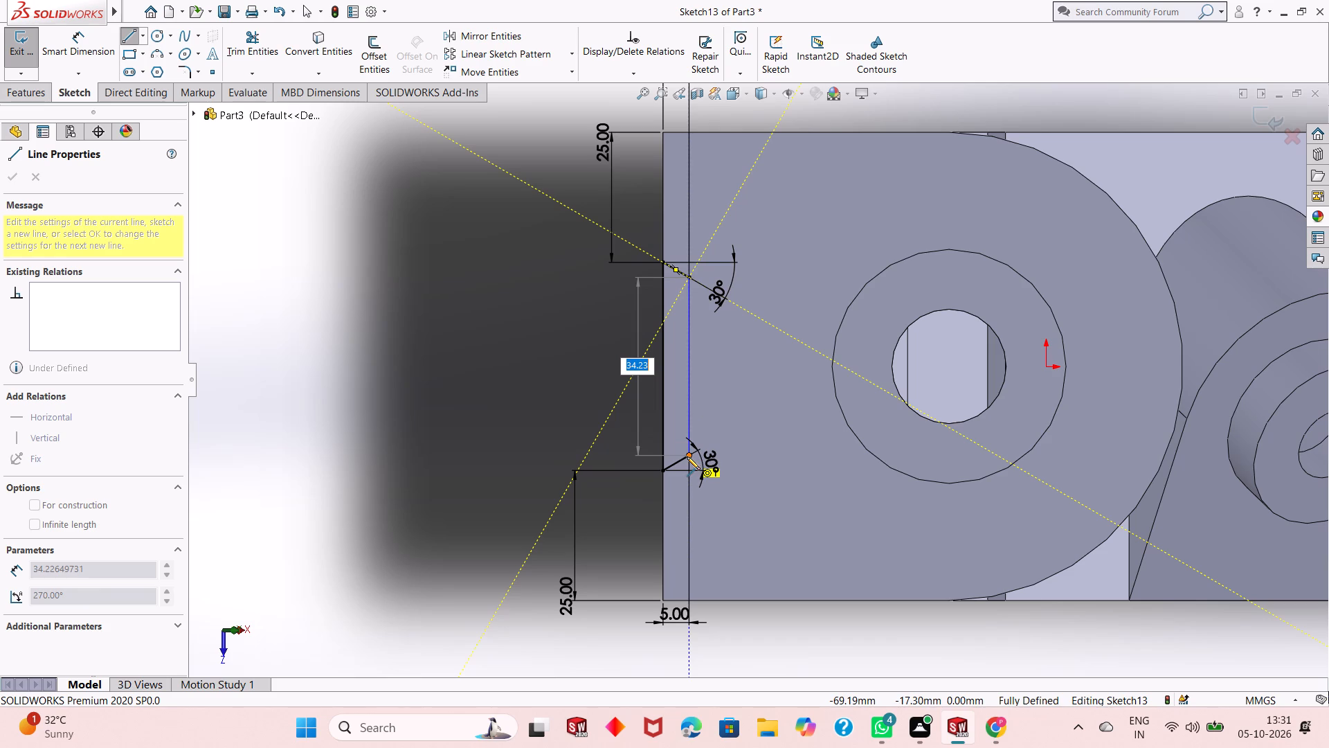
{"action": "left_click", "coordinate": [687, 456]}
{"action": "key", "text": "Escape"}
{"action": "key", "text": "Escape"}
{"action": "key", "text": "Escape"}
{"action": "key", "text": "Escape"}
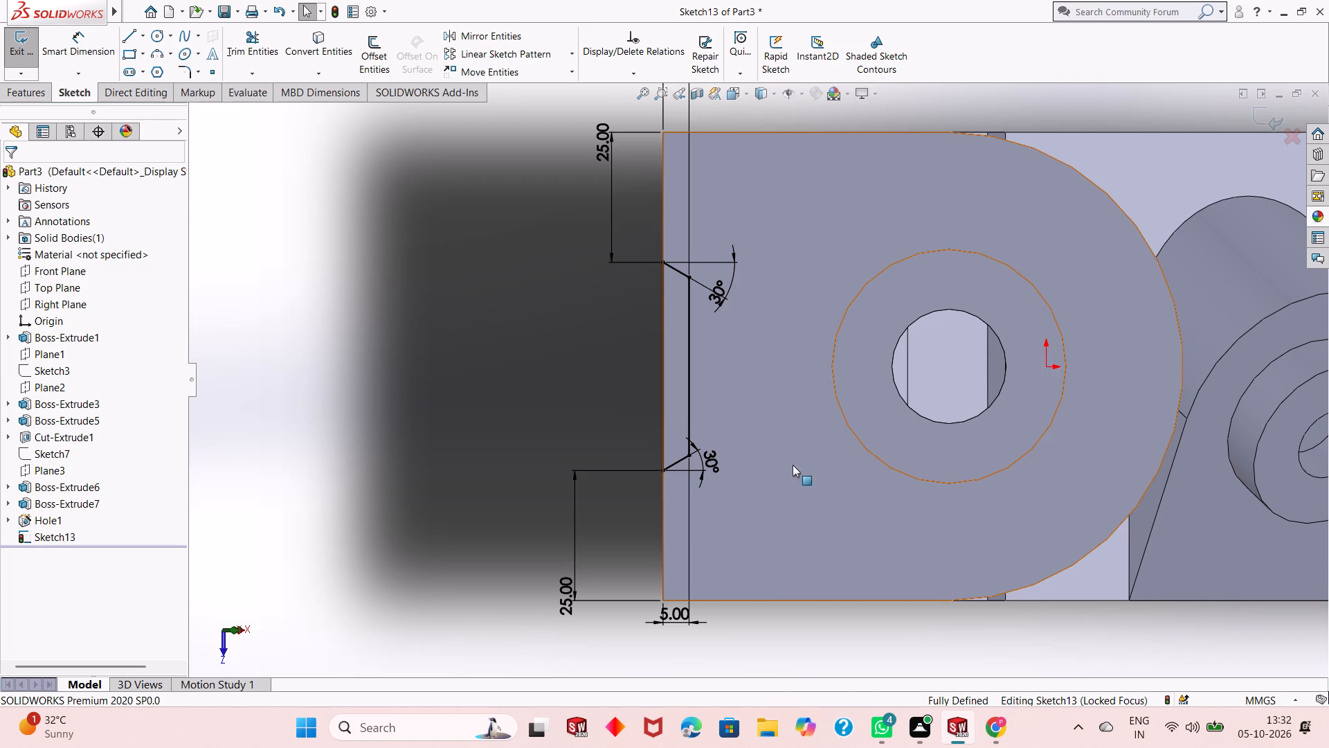
Examine the closed profile on the plate's end and the upright wall below it from several angles.
{"action": "scroll", "coordinate": [712, 457], "scroll_direction": "down", "scroll_amount": 2}
{"action": "scroll", "coordinate": [707, 461], "scroll_direction": "up", "scroll_amount": 3}
{"action": "scroll", "coordinate": [757, 291], "scroll_direction": "down", "scroll_amount": 1}
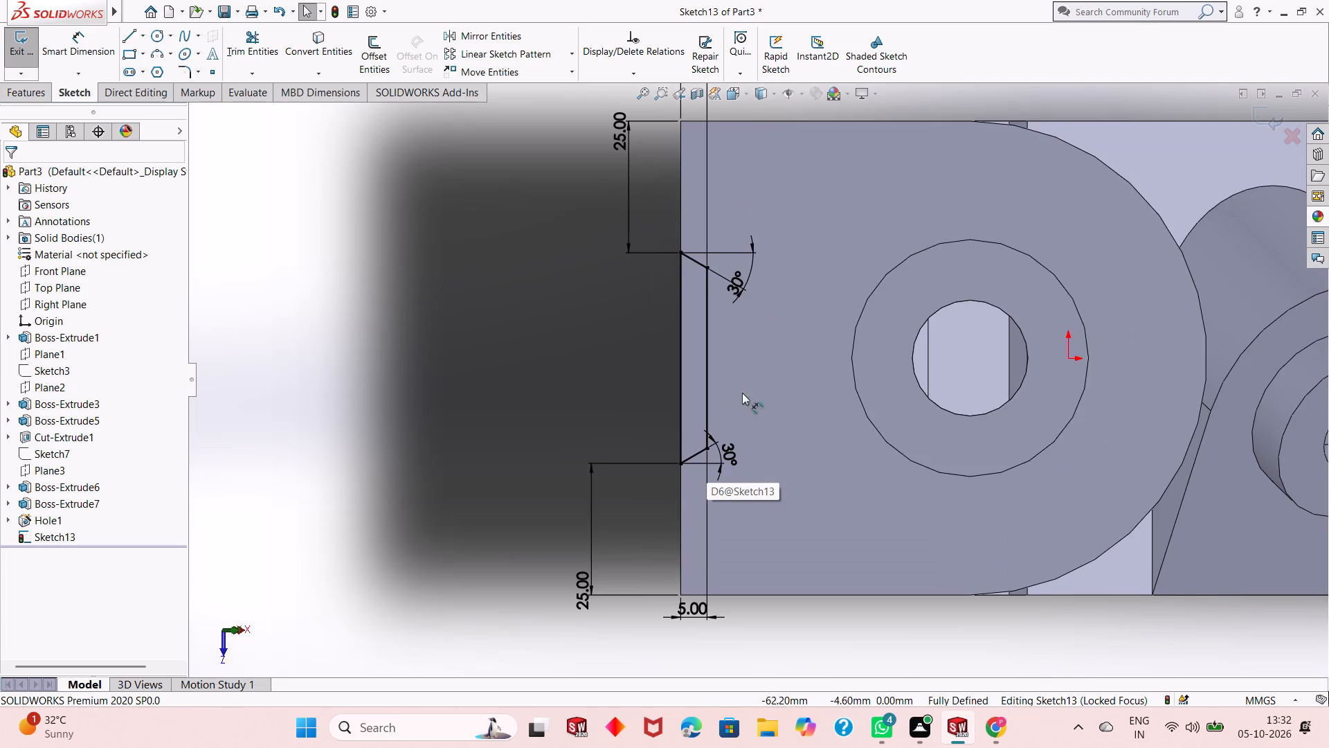
{"action": "scroll", "coordinate": [750, 406], "scroll_direction": "up", "scroll_amount": 1}
{"action": "middle_click_drag", "start_coordinate": [790, 589], "coordinate": [806, 434]}
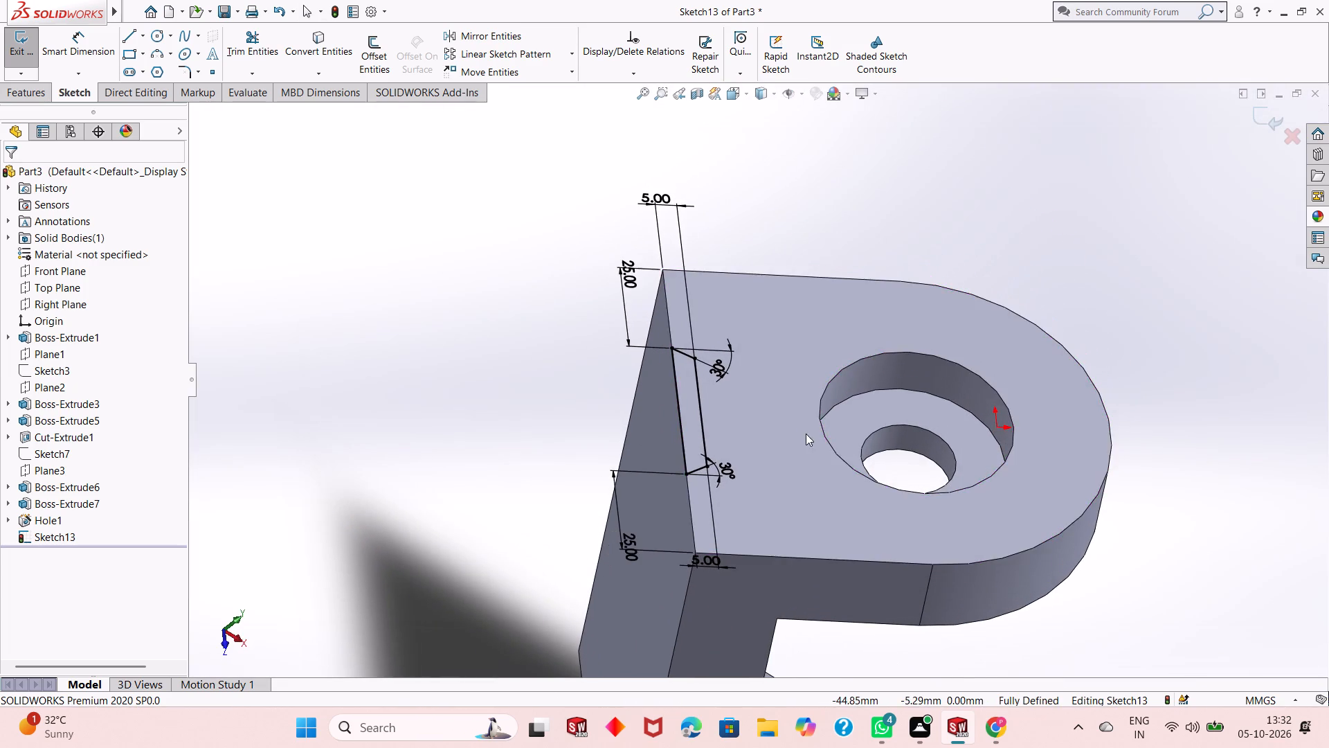
{"action": "scroll", "coordinate": [745, 475], "scroll_direction": "up", "scroll_amount": 1}
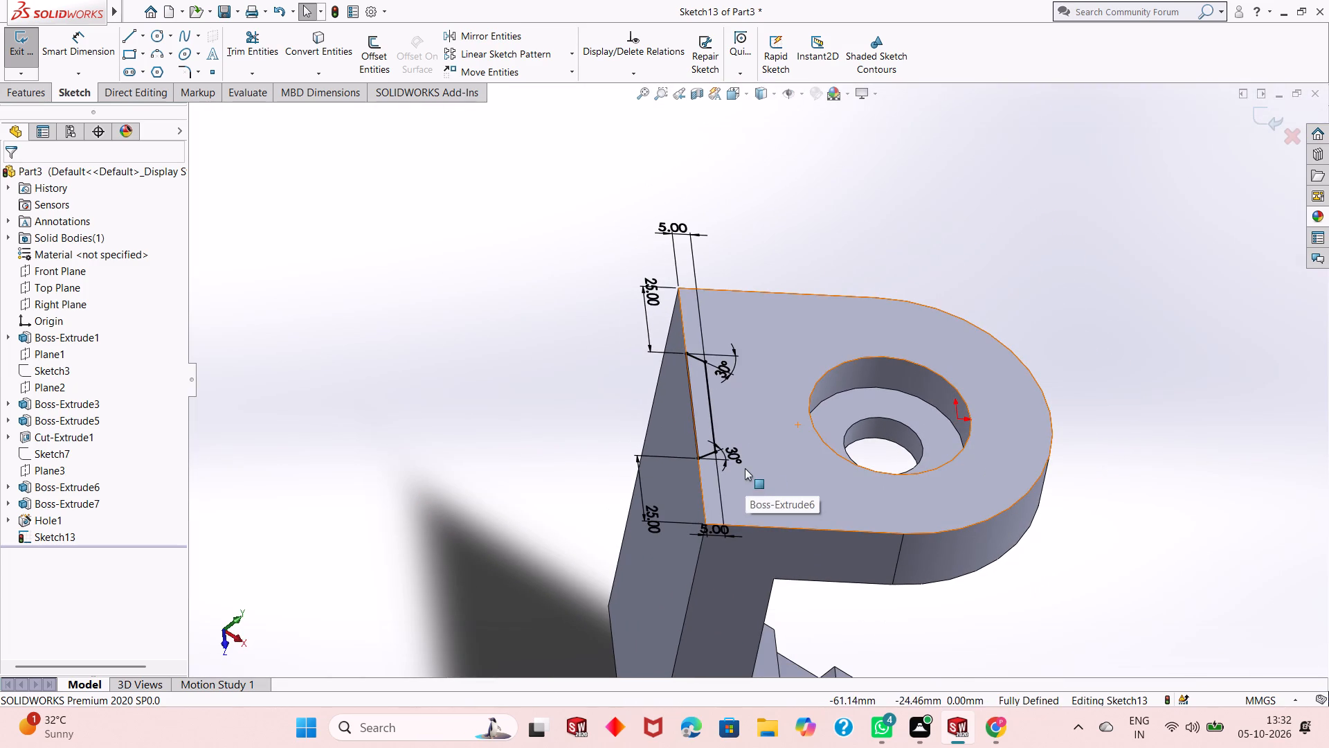
{"action": "middle_click_drag", "start_coordinate": [745, 467], "coordinate": [729, 403]}
{"action": "scroll", "coordinate": [748, 436], "scroll_direction": "up", "scroll_amount": 3}
{"action": "middle_click_drag", "start_coordinate": [861, 520], "coordinate": [878, 478]}
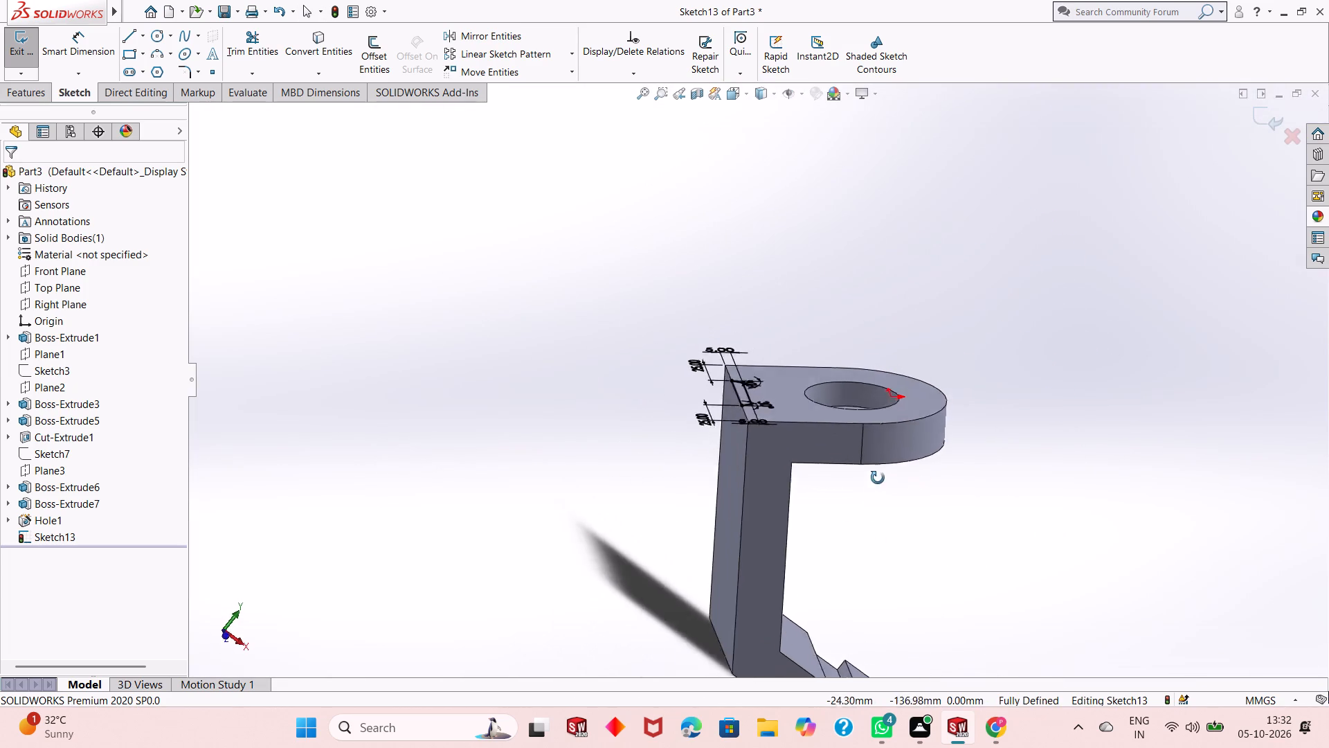
{"action": "middle_click_drag", "start_coordinate": [878, 478], "coordinate": [883, 499]}
{"action": "scroll", "coordinate": [780, 474], "scroll_direction": "up", "scroll_amount": 1}
{"action": "middle_click_drag", "start_coordinate": [779, 469], "coordinate": [761, 513]}
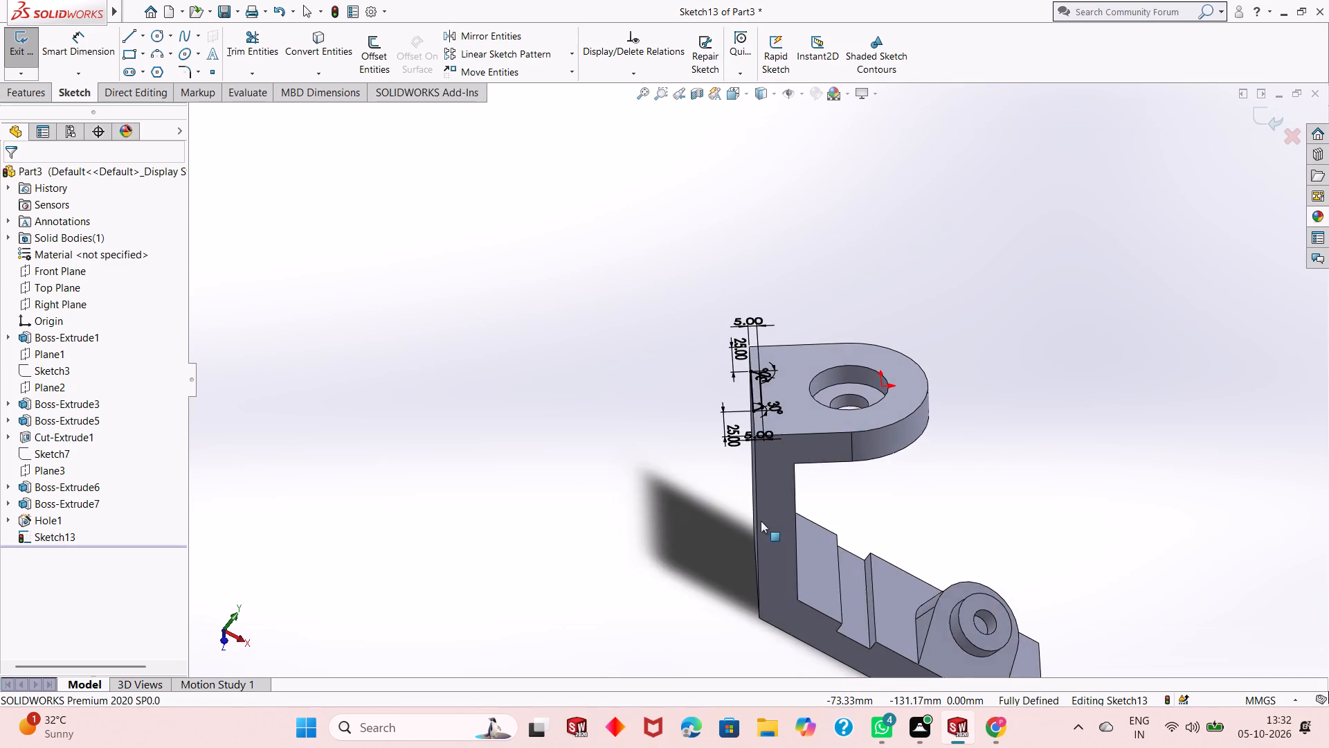
{"action": "scroll", "coordinate": [761, 522], "scroll_direction": "up", "scroll_amount": 1}
{"action": "scroll", "coordinate": [817, 397], "scroll_direction": "down", "scroll_amount": 1}
{"action": "middle_click_drag", "start_coordinate": [811, 403], "coordinate": [799, 470]}
{"action": "scroll", "coordinate": [776, 447], "scroll_direction": "down", "scroll_amount": 2}
{"action": "middle_click_drag", "start_coordinate": [775, 447], "coordinate": [799, 429]}
Cut-extrude the closed trapezoidal profile with a Through All end condition, down through the plate and upright wall.
{"action": "left_click", "coordinate": [17, 91]}
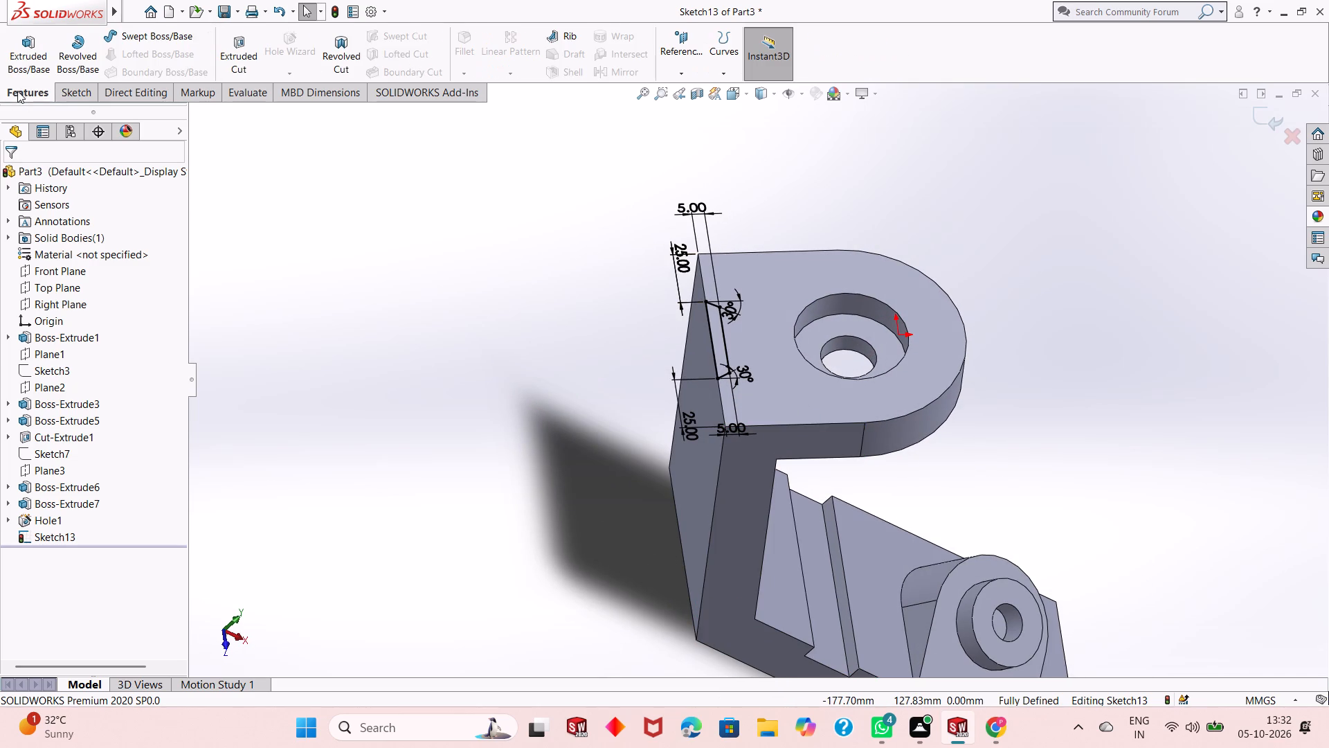
{"action": "left_click", "coordinate": [247, 46]}
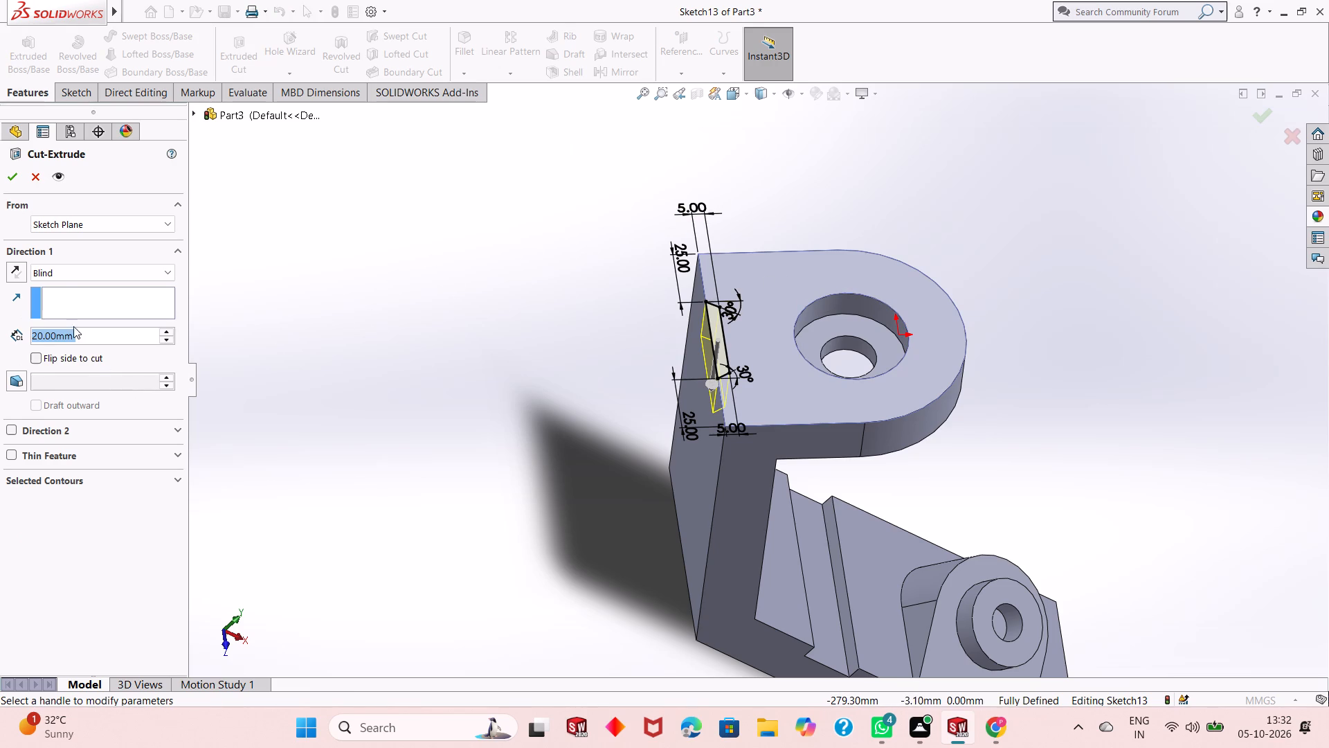
{"action": "left_click", "coordinate": [63, 274]}
{"action": "left_click", "coordinate": [95, 300]}
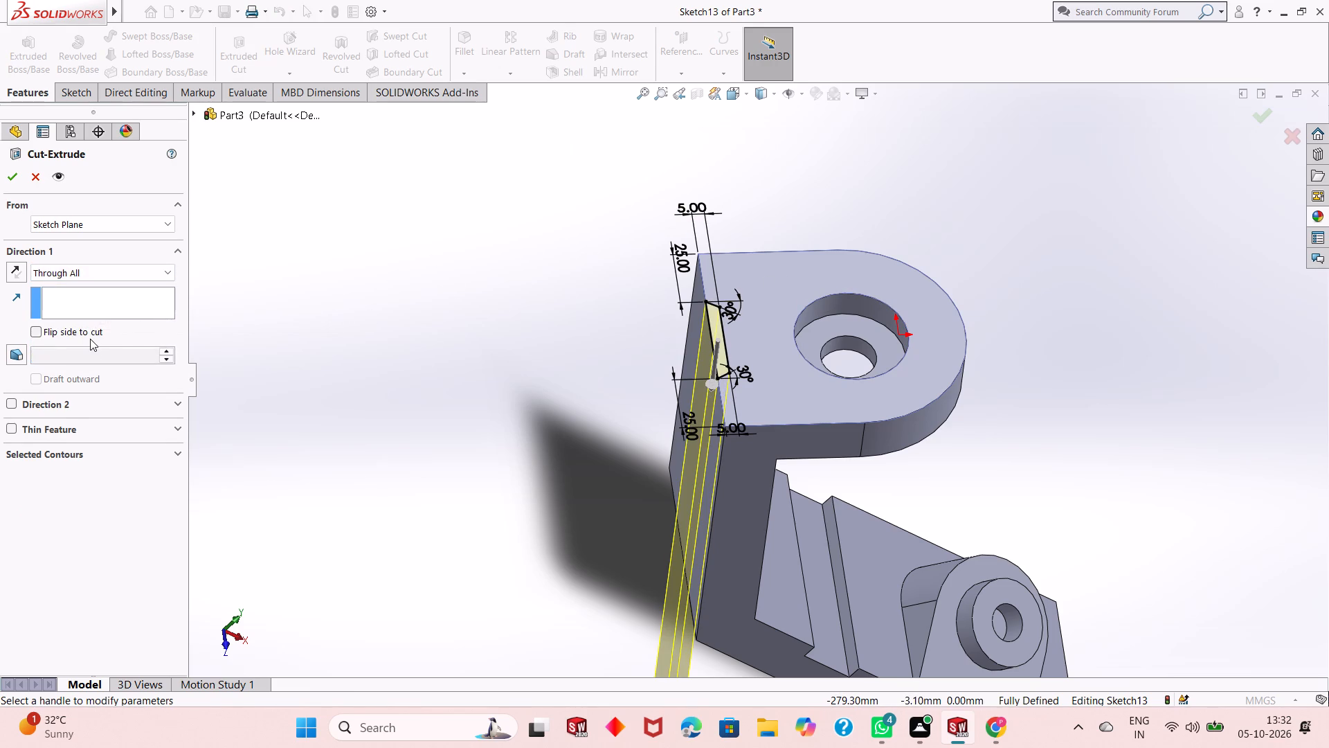
{"action": "scroll", "coordinate": [527, 597], "scroll_direction": "up", "scroll_amount": 1}
{"action": "middle_click_drag", "start_coordinate": [538, 590], "coordinate": [523, 460]}
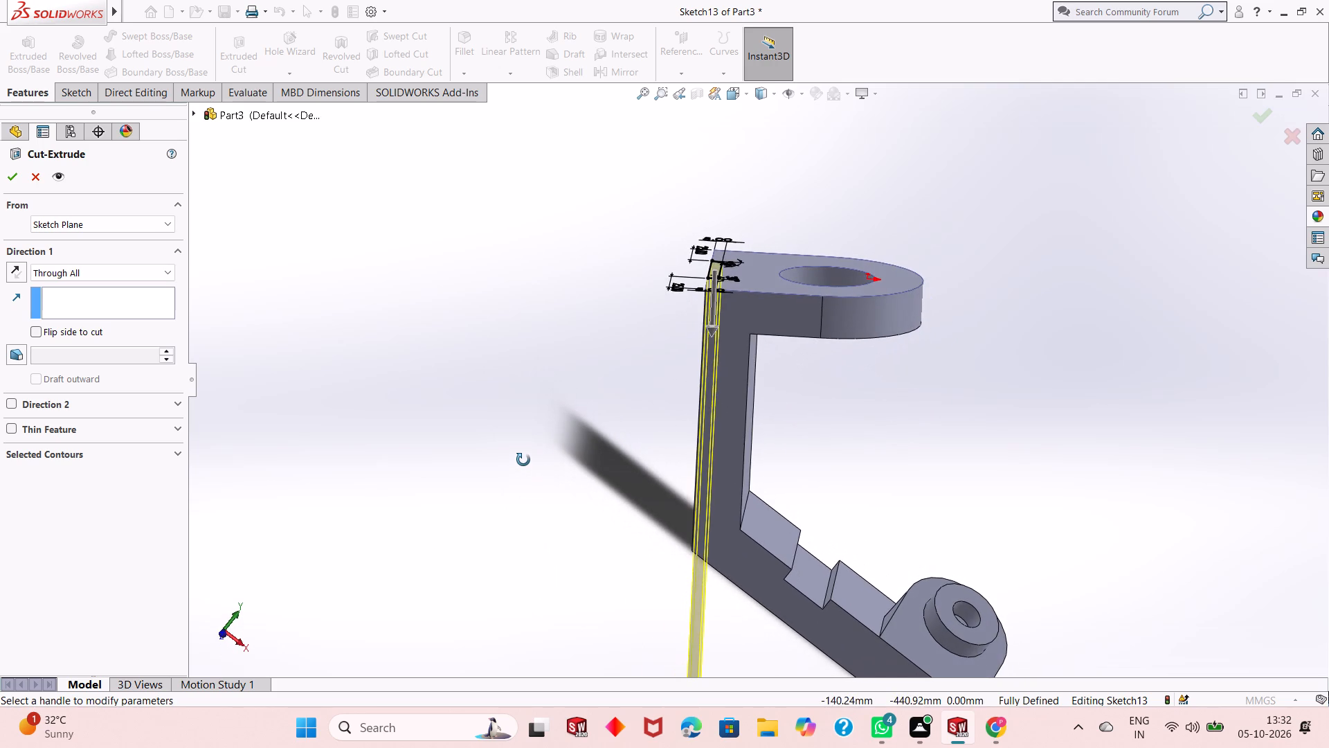
{"action": "middle_click_drag", "start_coordinate": [523, 460], "coordinate": [526, 465]}
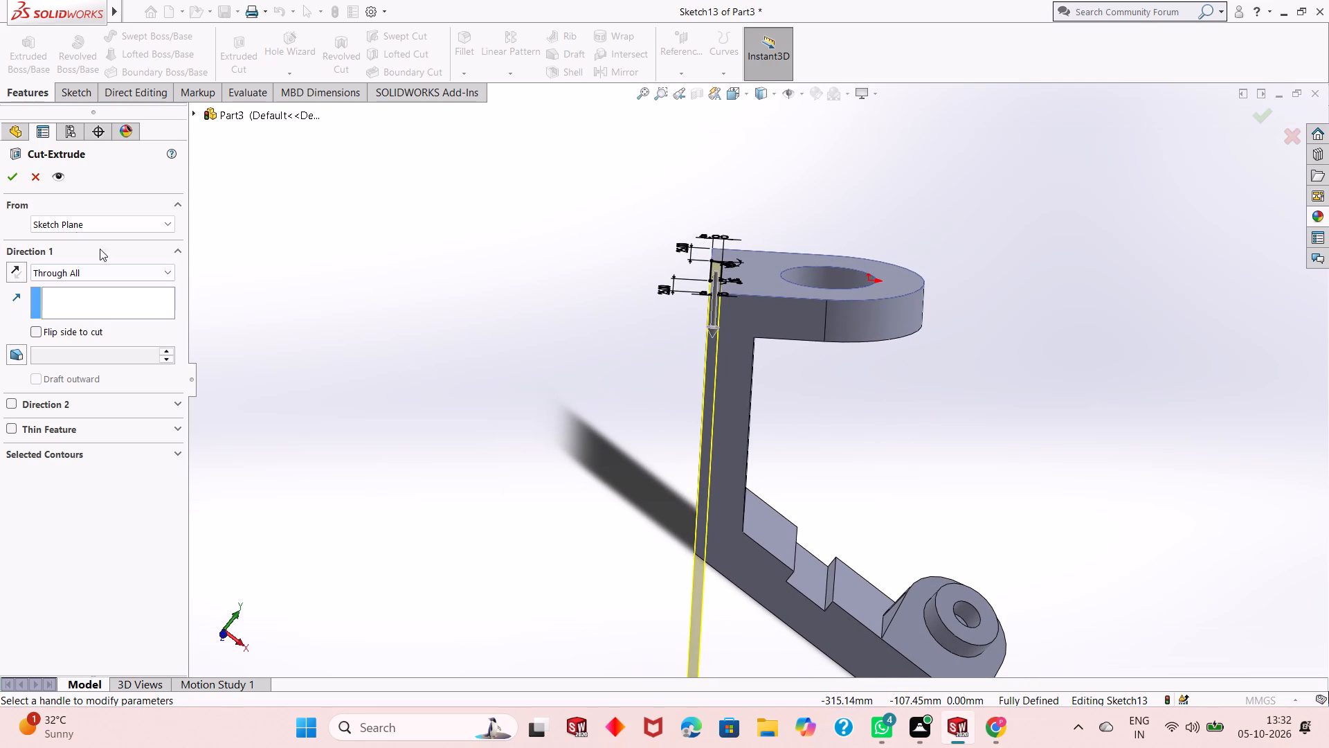
{"action": "left_click", "coordinate": [16, 181]}
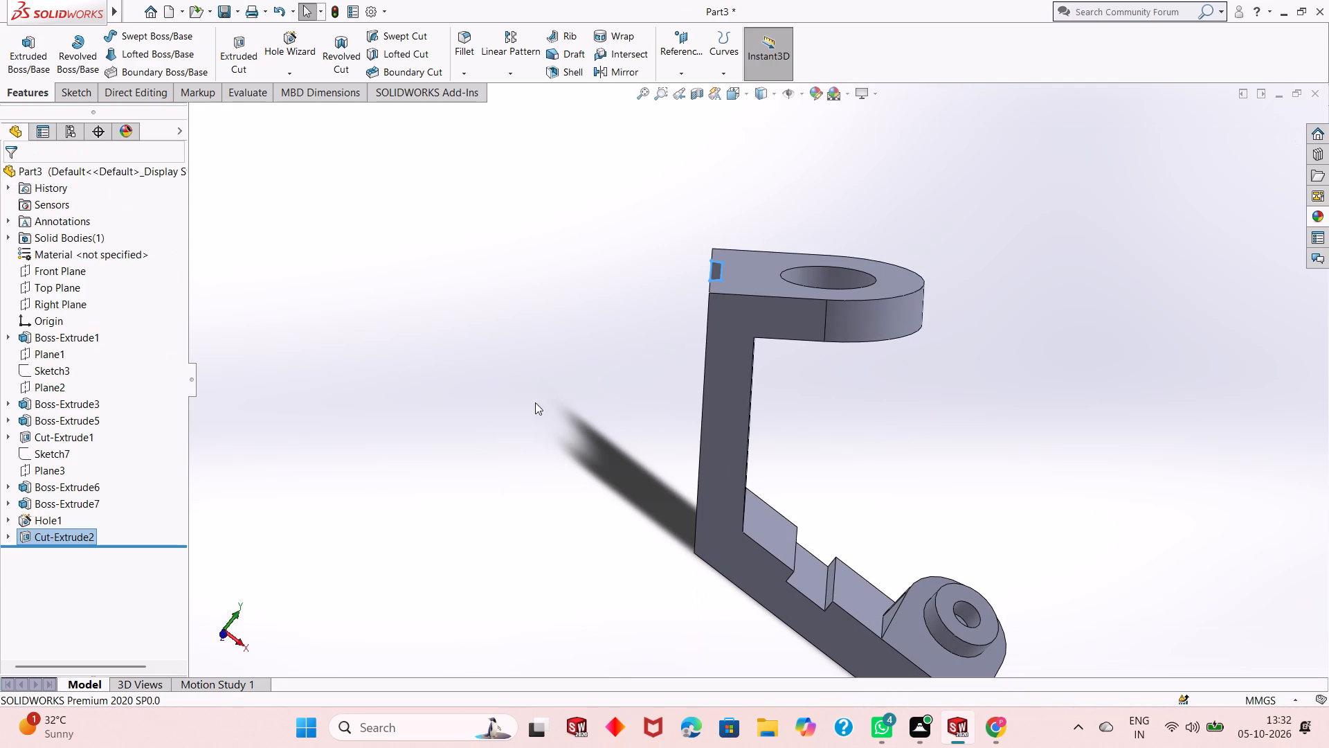
Examine the notch cut through the counterbored plate and upright wall from several angles.
{"action": "key", "text": "Escape"}
{"action": "middle_click_drag", "start_coordinate": [588, 499], "coordinate": [609, 458]}
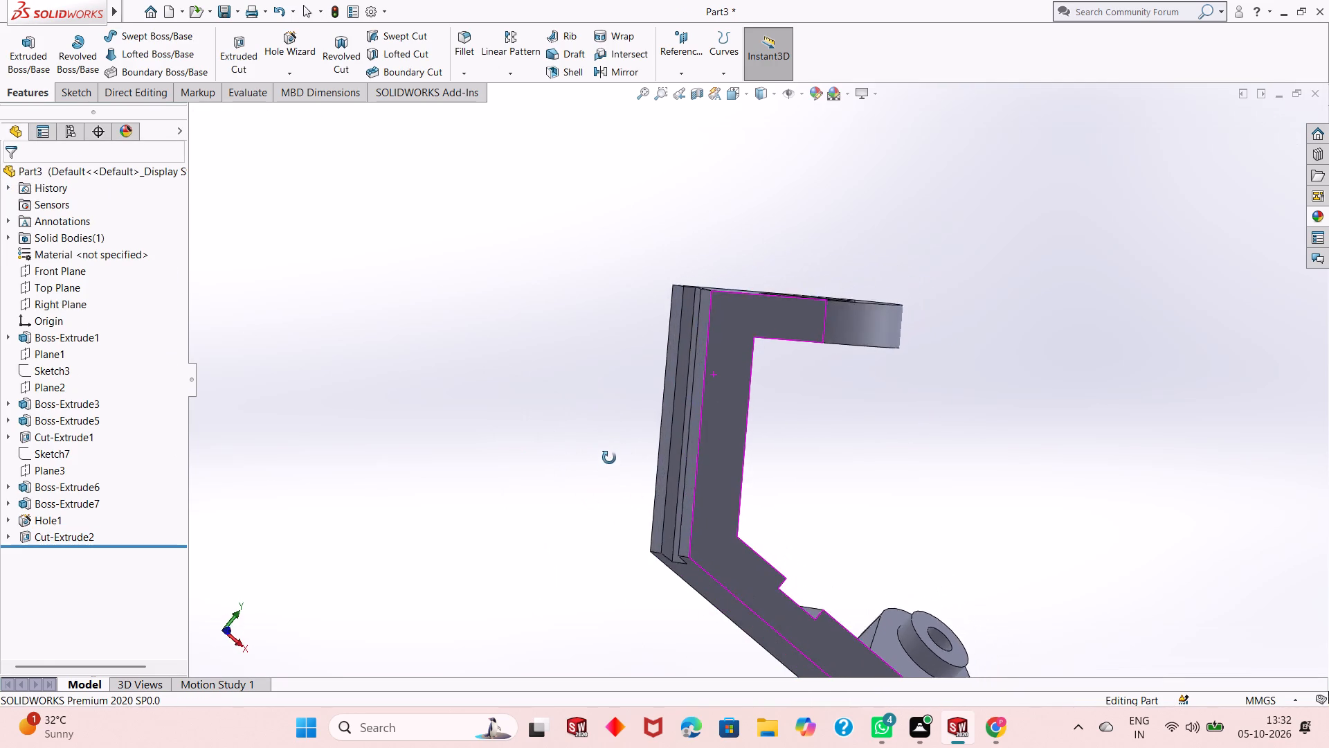
{"action": "middle_click_drag", "start_coordinate": [609, 458], "coordinate": [617, 511]}
{"action": "key", "text": "Escape"}
{"action": "scroll", "coordinate": [737, 372], "scroll_direction": "up", "scroll_amount": 1}
{"action": "middle_click_drag", "start_coordinate": [689, 310], "coordinate": [692, 310]}
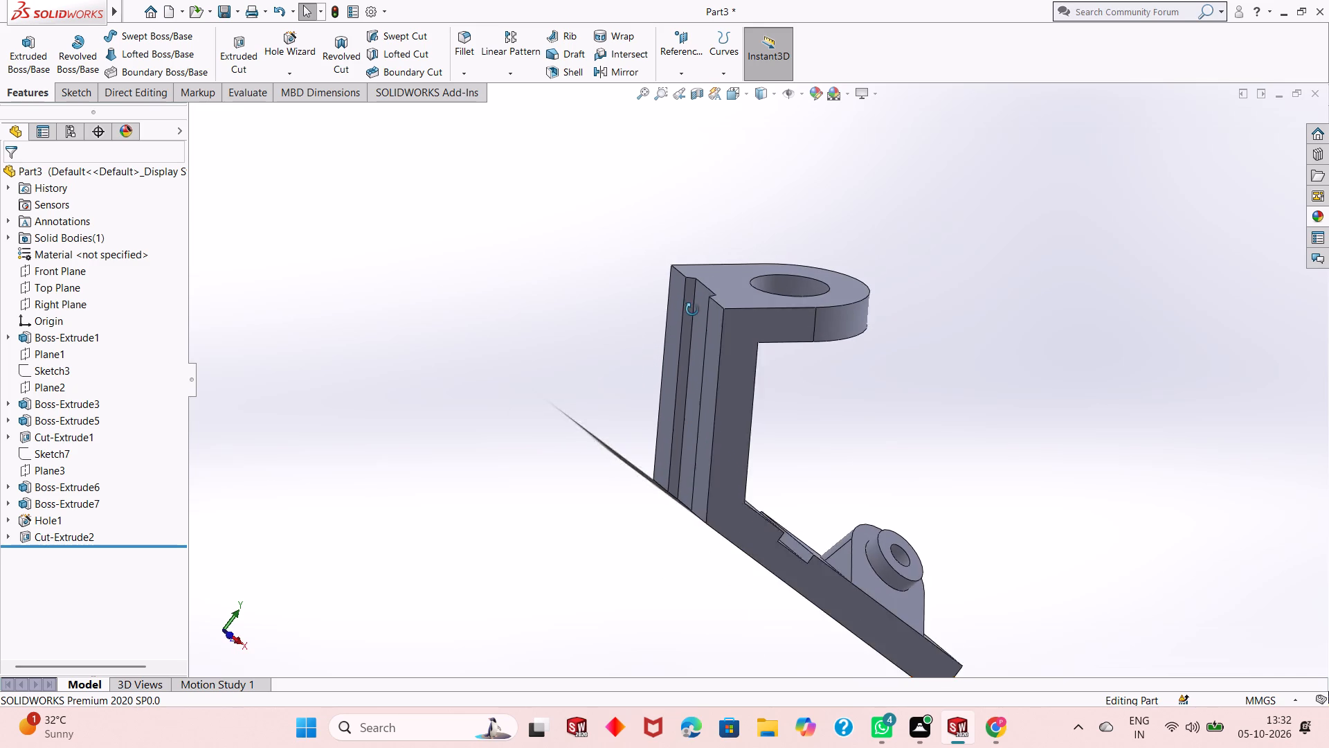
{"action": "middle_click_drag", "start_coordinate": [692, 310], "coordinate": [689, 347]}
{"action": "scroll", "coordinate": [692, 296], "scroll_direction": "down", "scroll_amount": 2}
{"action": "middle_click_drag", "start_coordinate": [546, 395], "coordinate": [550, 440]}
{"action": "scroll", "coordinate": [783, 346], "scroll_direction": "down", "scroll_amount": 2}
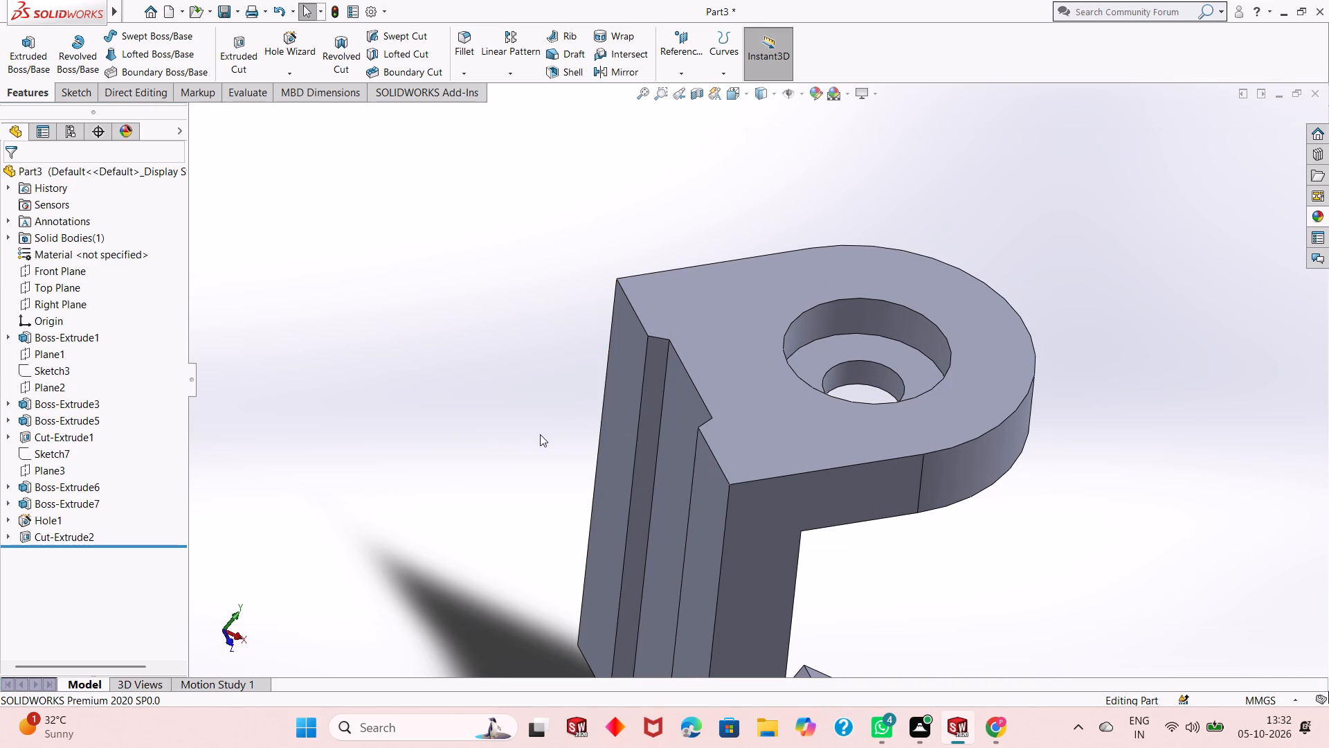
{"action": "middle_click_drag", "start_coordinate": [543, 435], "coordinate": [559, 432]}
{"action": "scroll", "coordinate": [604, 481], "scroll_direction": "up", "scroll_amount": 1}
{"action": "scroll", "coordinate": [847, 403], "scroll_direction": "down", "scroll_amount": 2}
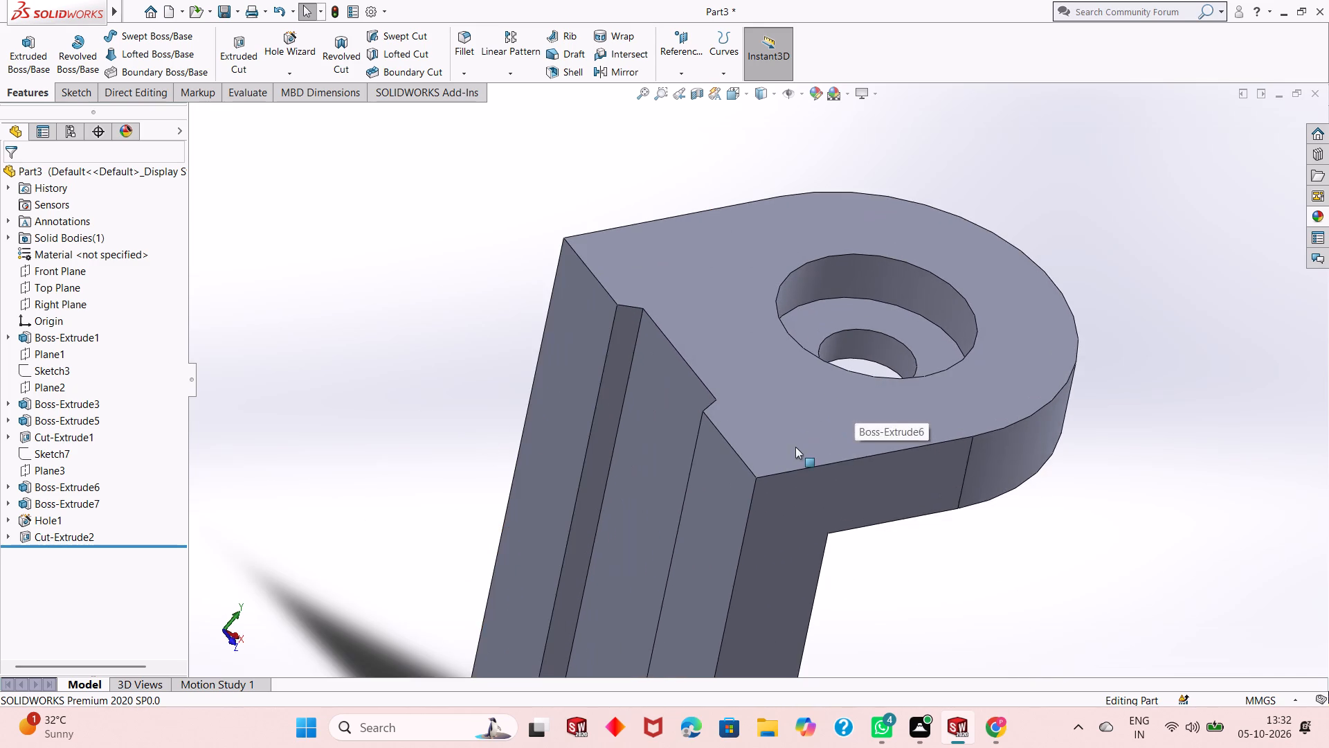
{"action": "middle_click_drag", "start_coordinate": [798, 445], "coordinate": [753, 425]}
{"action": "scroll", "coordinate": [768, 447], "scroll_direction": "up", "scroll_amount": 2}
{"action": "middle_click_drag", "start_coordinate": [888, 535], "coordinate": [896, 498]}
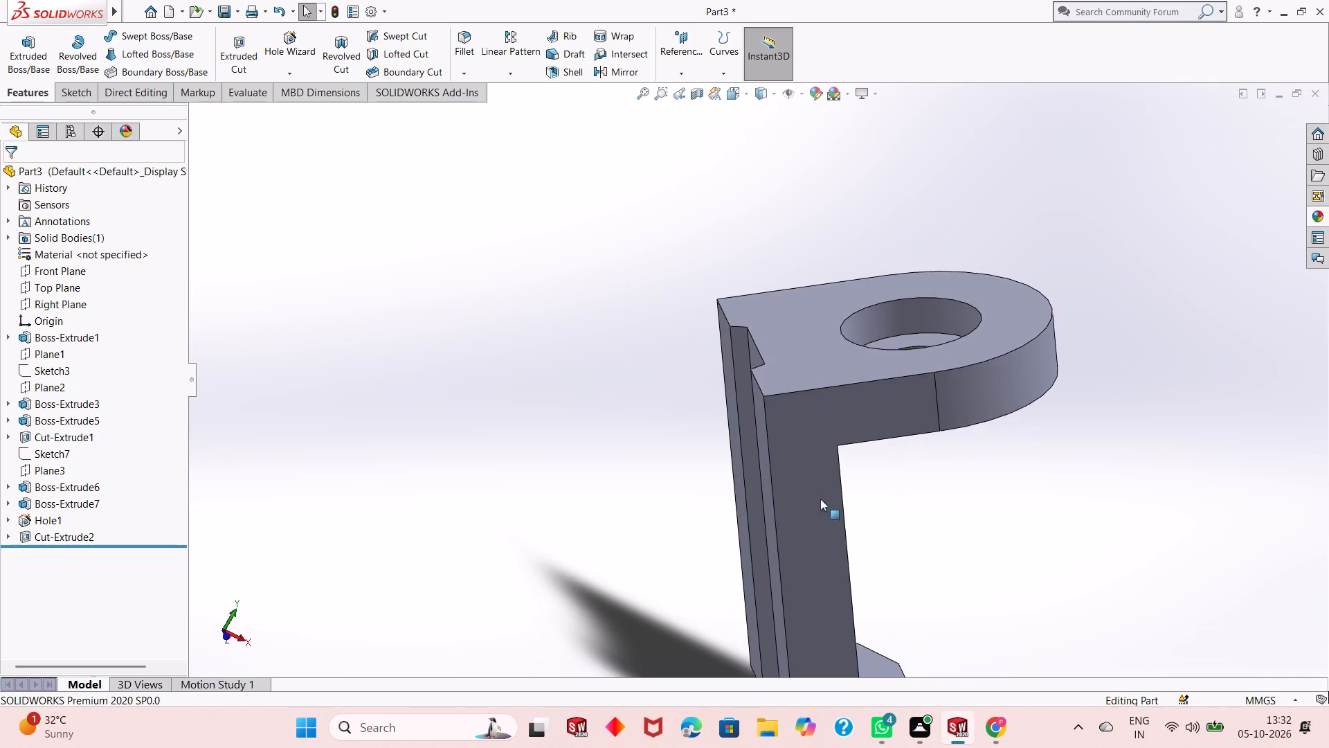
{"action": "scroll", "coordinate": [815, 494], "scroll_direction": "up", "scroll_amount": 3}
{"action": "scroll", "coordinate": [945, 465], "scroll_direction": "down", "scroll_amount": 2}
{"action": "middle_click_drag", "start_coordinate": [806, 470], "coordinate": [841, 519]}
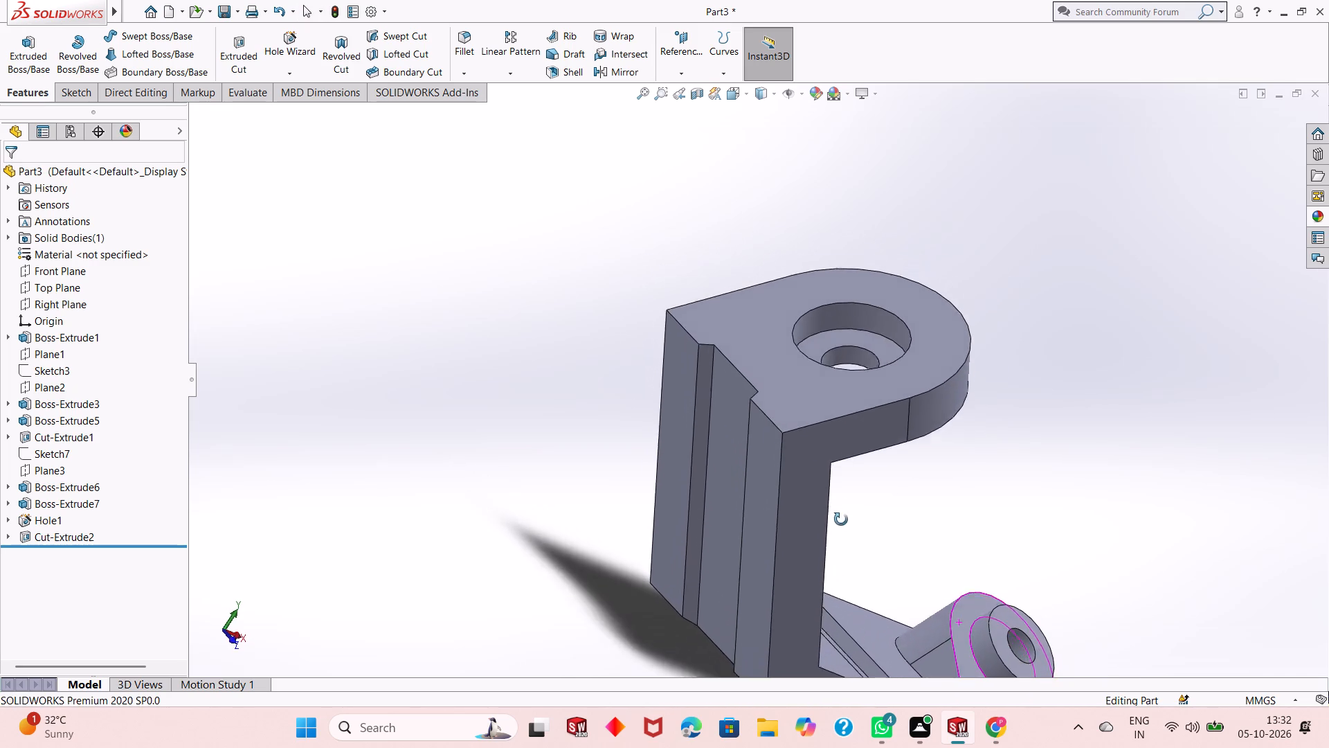
{"action": "middle_click_drag", "start_coordinate": [841, 519], "coordinate": [843, 533]}
{"action": "scroll", "coordinate": [848, 542], "scroll_direction": "up", "scroll_amount": 2}
{"action": "scroll", "coordinate": [842, 340], "scroll_direction": "down", "scroll_amount": 3}
{"action": "middle_click_drag", "start_coordinate": [822, 581], "coordinate": [811, 556]}
{"action": "scroll", "coordinate": [805, 549], "scroll_direction": "up", "scroll_amount": 2}
{"action": "scroll", "coordinate": [764, 431], "scroll_direction": "down", "scroll_amount": 2}
Start a new sketch on the counterbored plate's upper face and view it face-on around the notch and counterbore.
{"action": "left_click", "coordinate": [765, 411]}
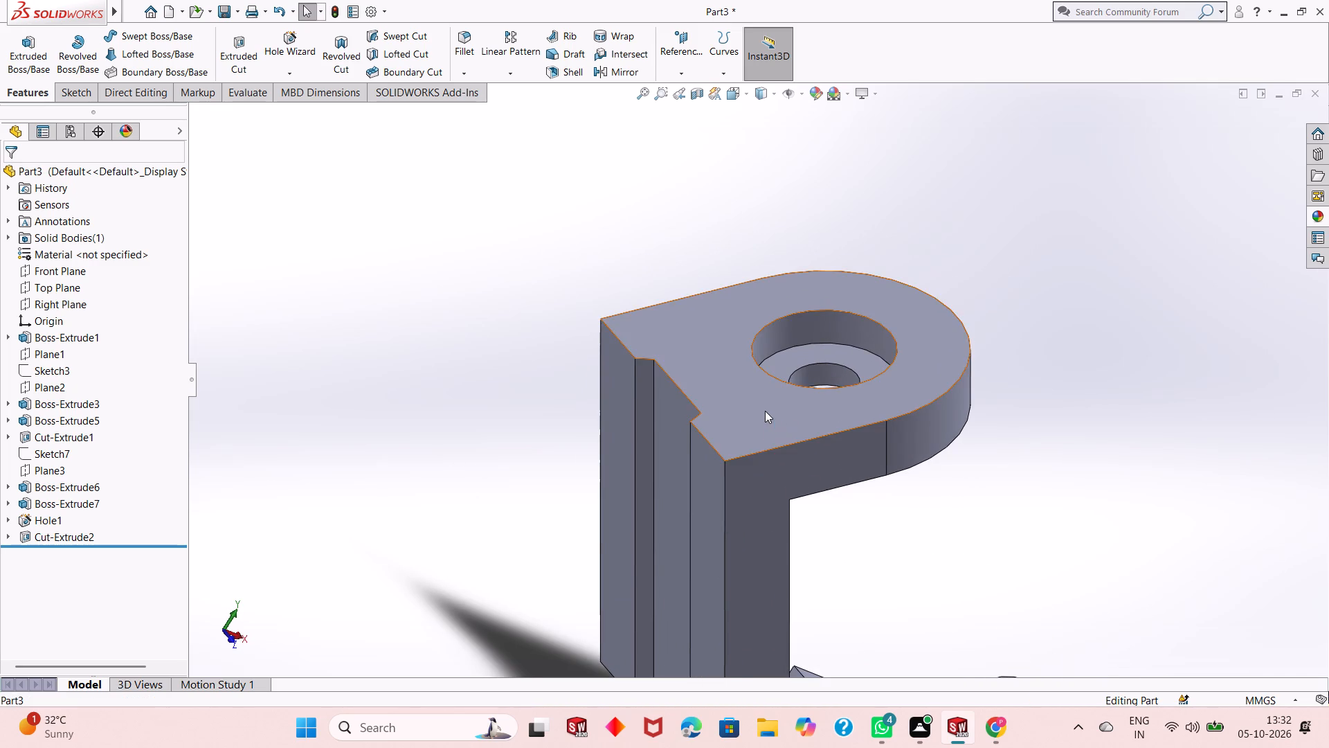
{"action": "left_click", "coordinate": [826, 368]}
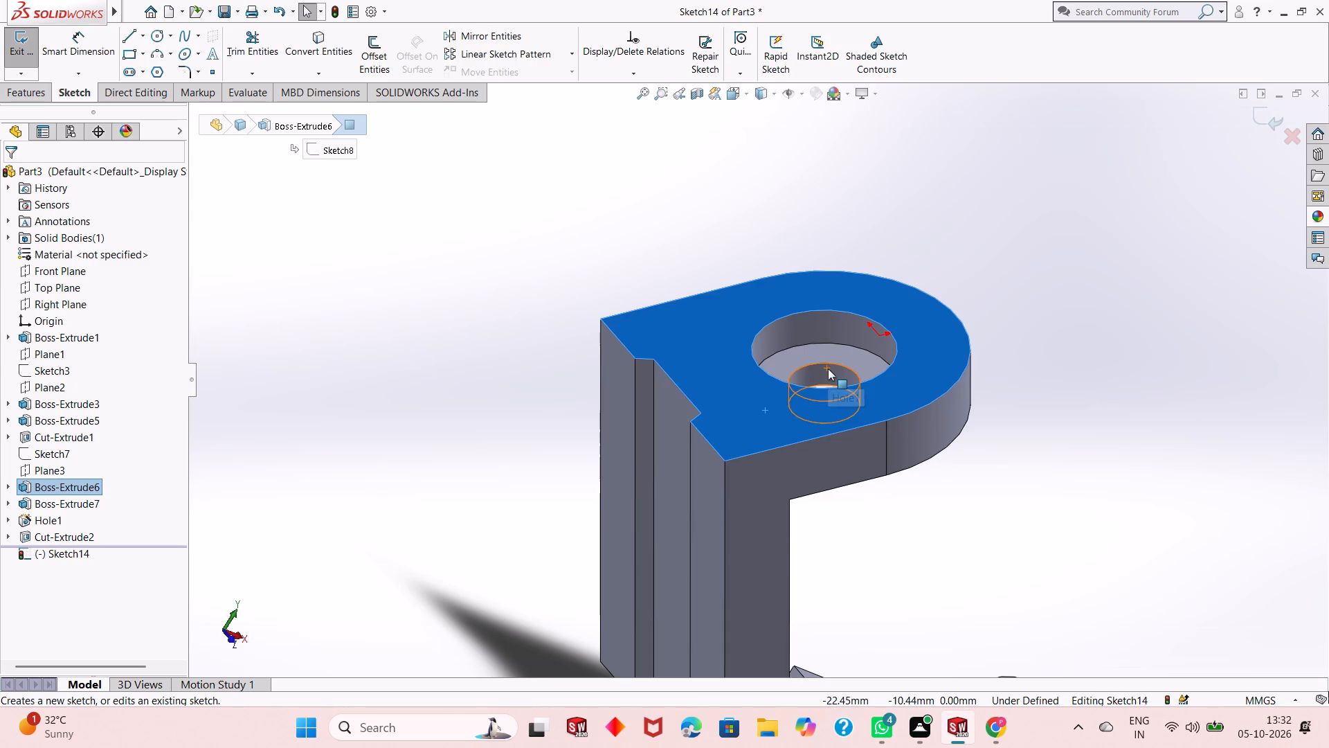
{"action": "key", "text": "ctrl+8"}
{"action": "key", "text": "Escape"}
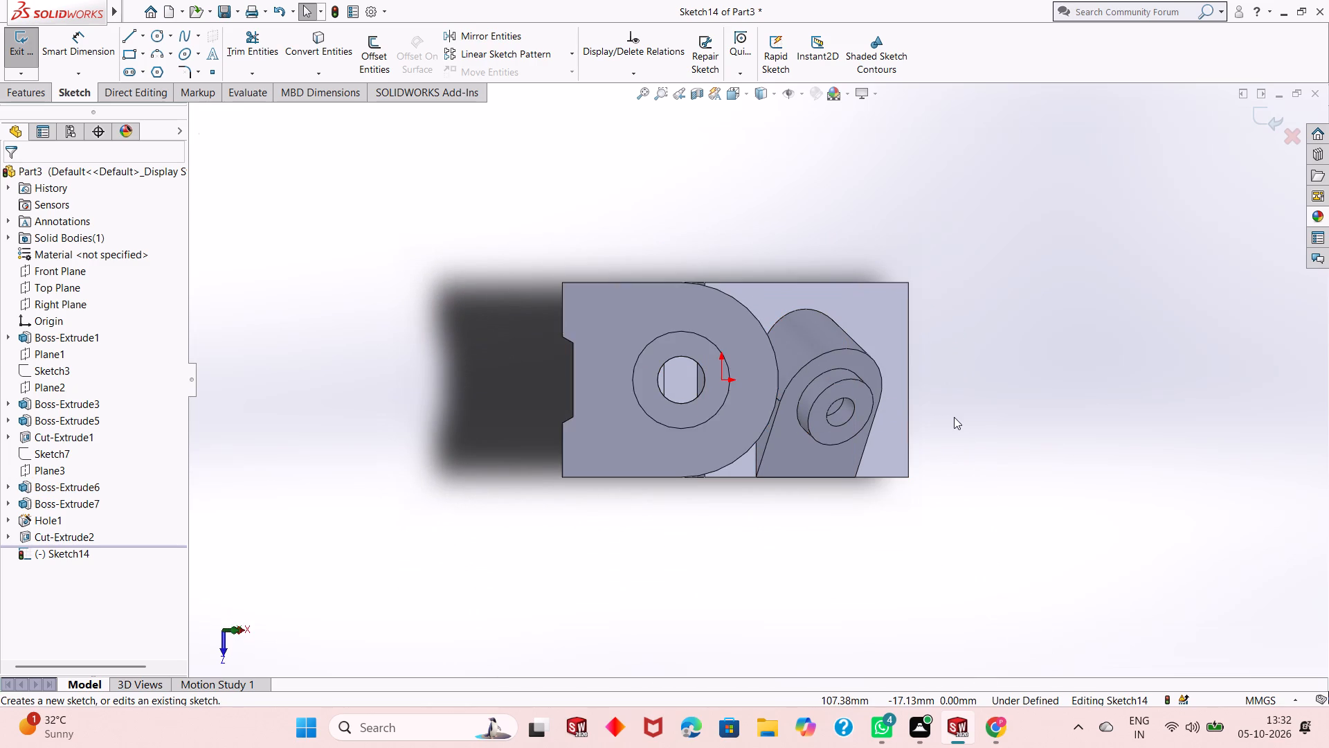
{"action": "scroll", "coordinate": [638, 350], "scroll_direction": "up", "scroll_amount": 1}
{"action": "scroll", "coordinate": [641, 344], "scroll_direction": "down", "scroll_amount": 2}
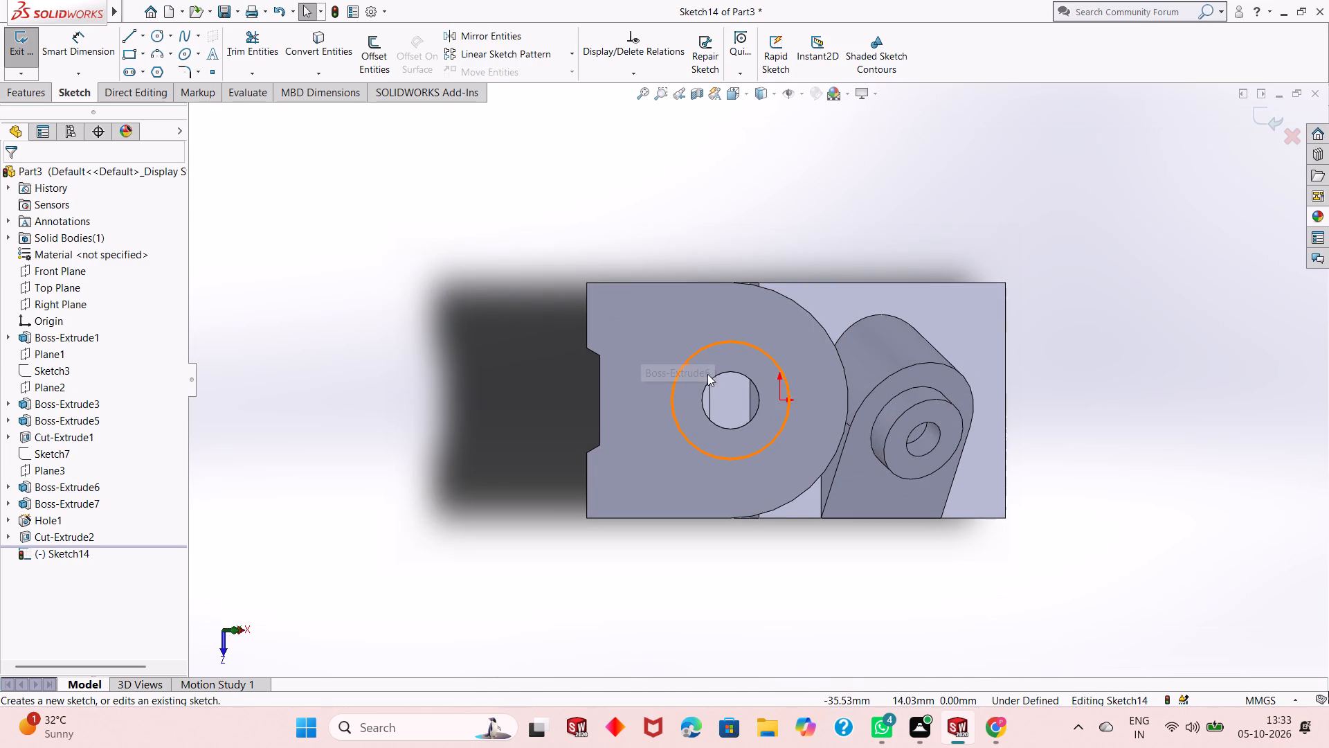
{"action": "scroll", "coordinate": [707, 374], "scroll_direction": "down", "scroll_amount": 1}
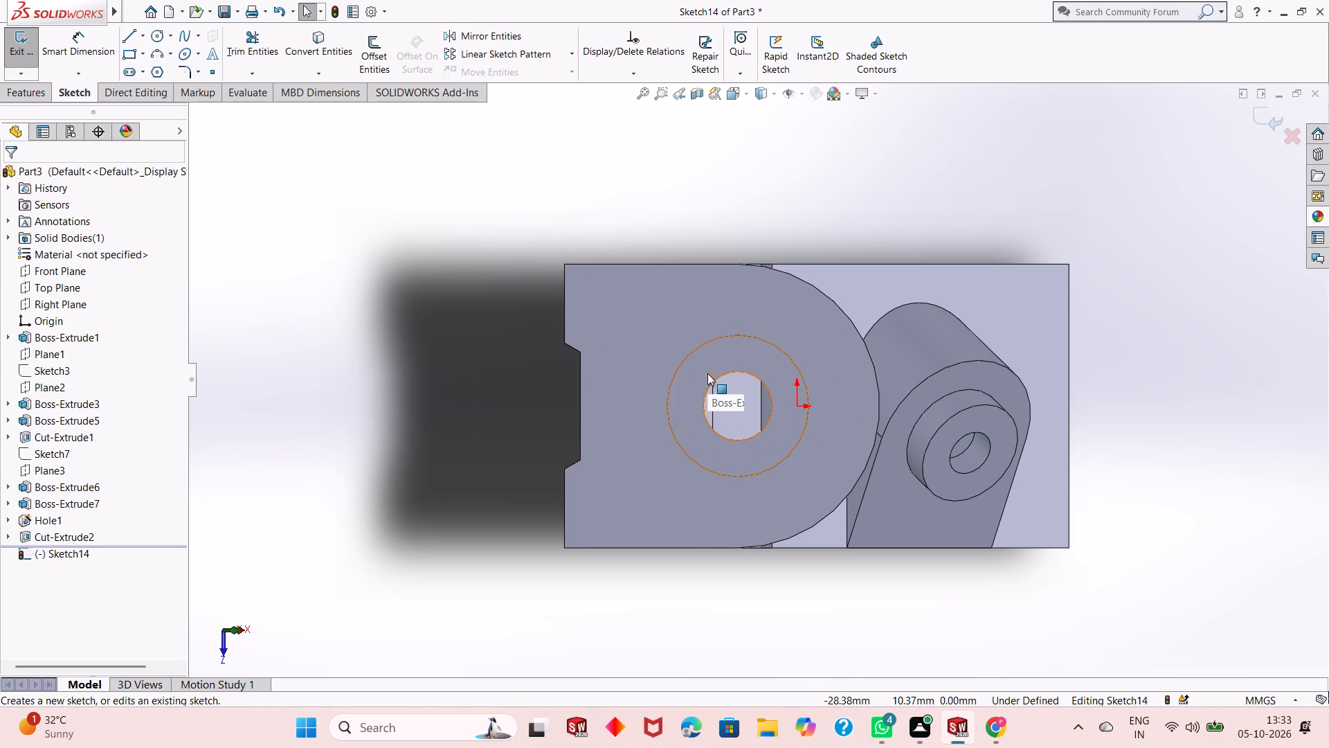
{"action": "scroll", "coordinate": [719, 369], "scroll_direction": "down", "scroll_amount": 1}
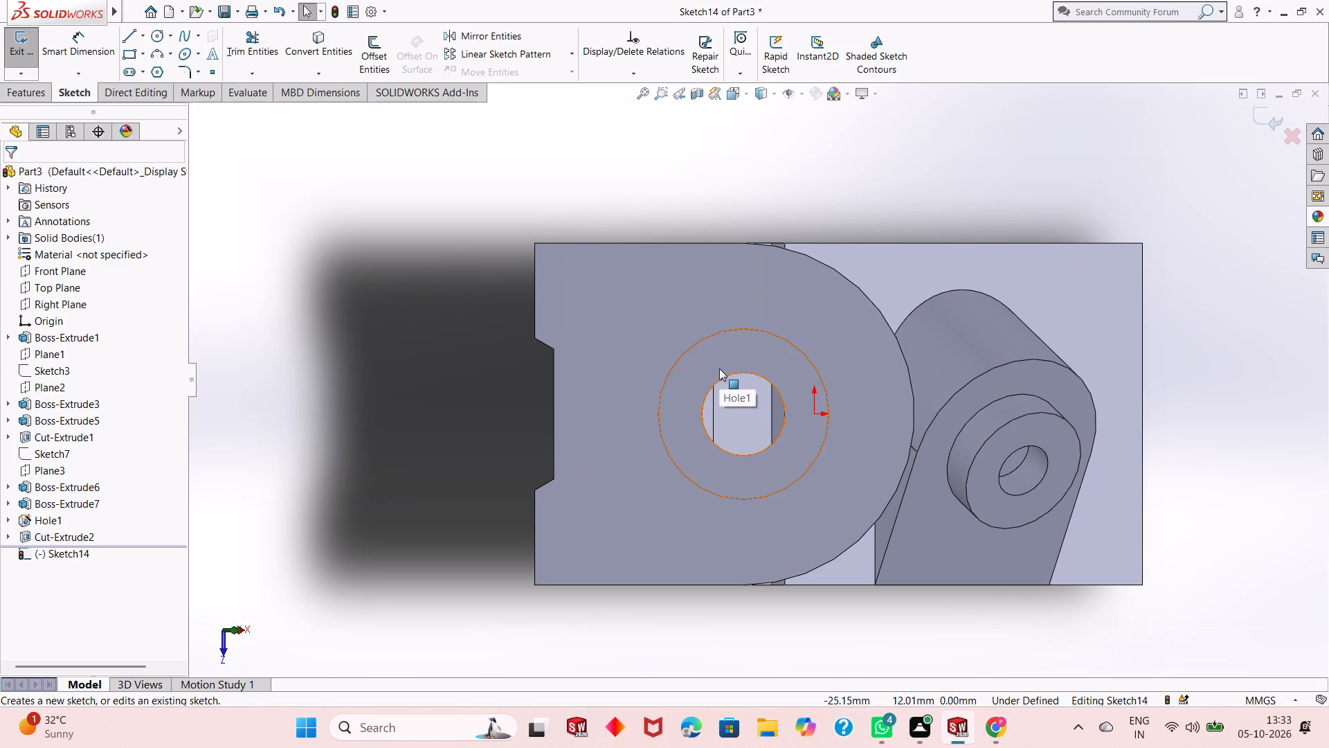
{"action": "scroll", "coordinate": [711, 380], "scroll_direction": "down", "scroll_amount": 1}
{"action": "scroll", "coordinate": [691, 398], "scroll_direction": "up", "scroll_amount": 1}
{"action": "key", "text": "Escape"}
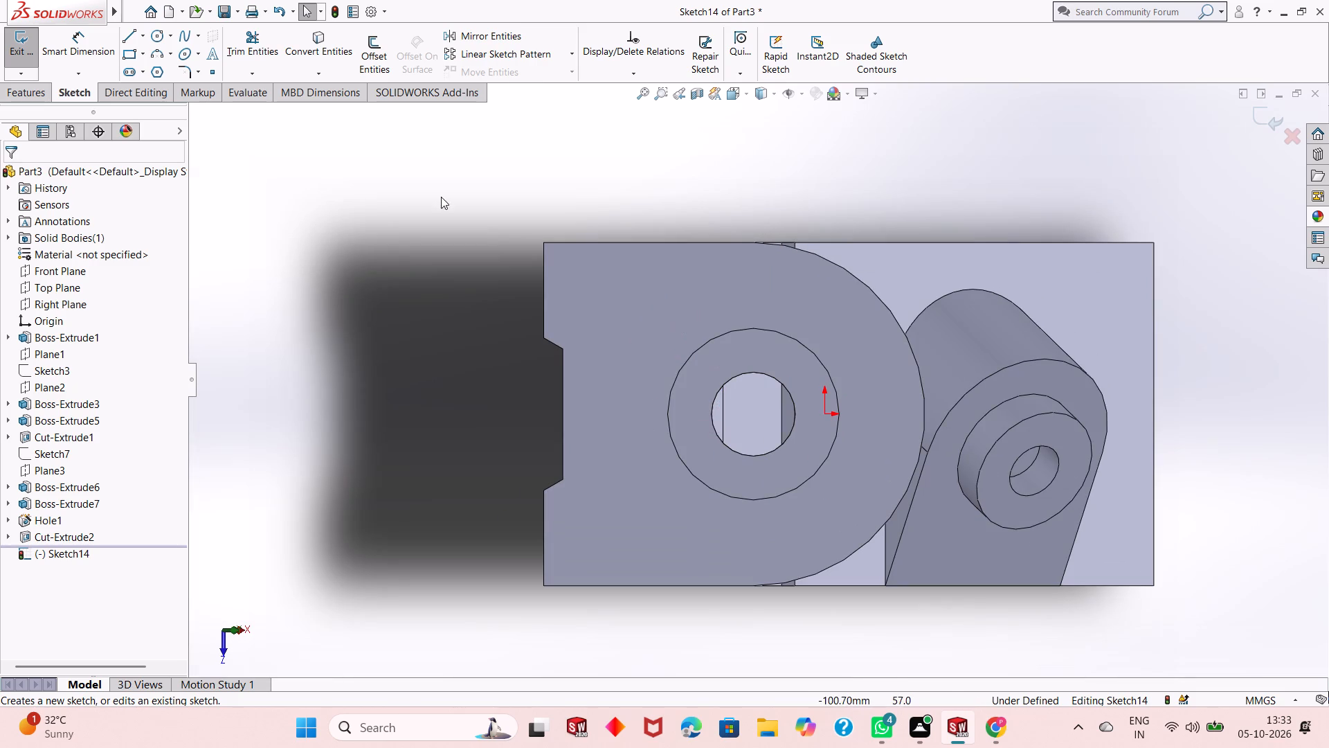
{"action": "scroll", "coordinate": [638, 386], "scroll_direction": "down", "scroll_amount": 1}
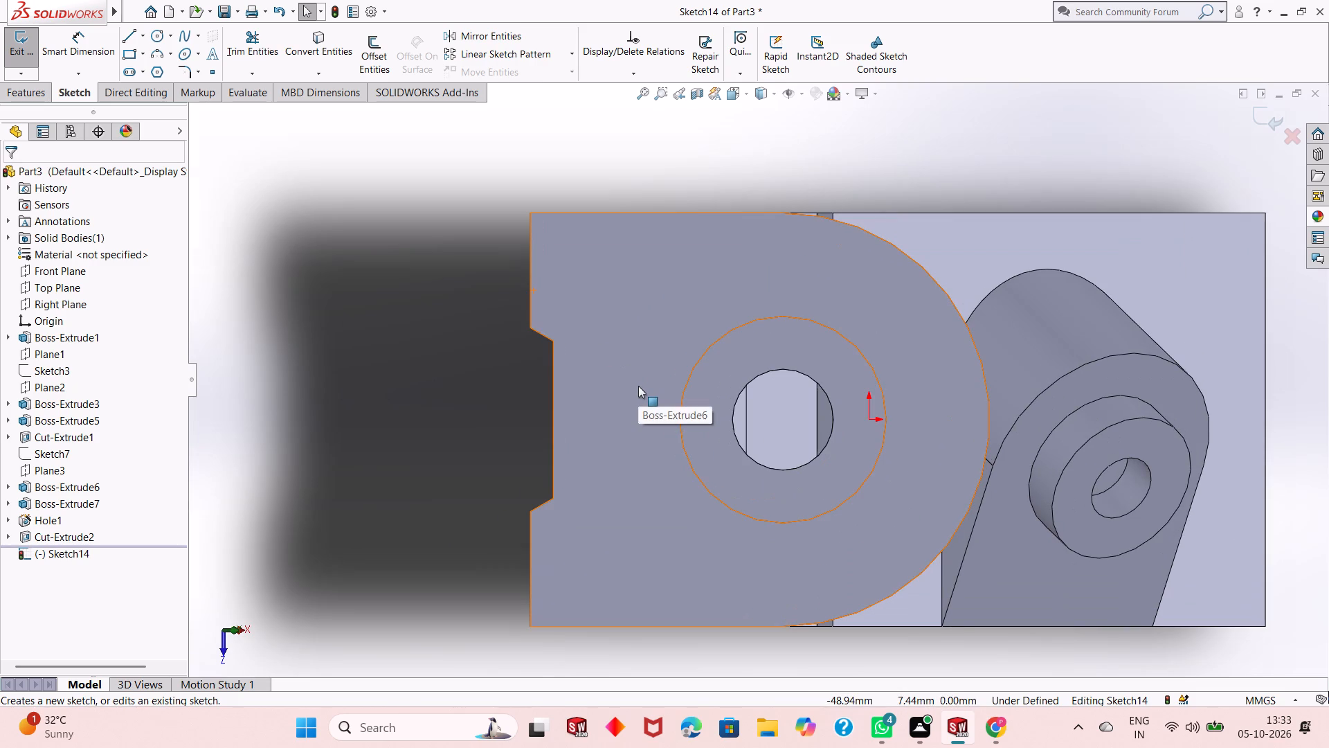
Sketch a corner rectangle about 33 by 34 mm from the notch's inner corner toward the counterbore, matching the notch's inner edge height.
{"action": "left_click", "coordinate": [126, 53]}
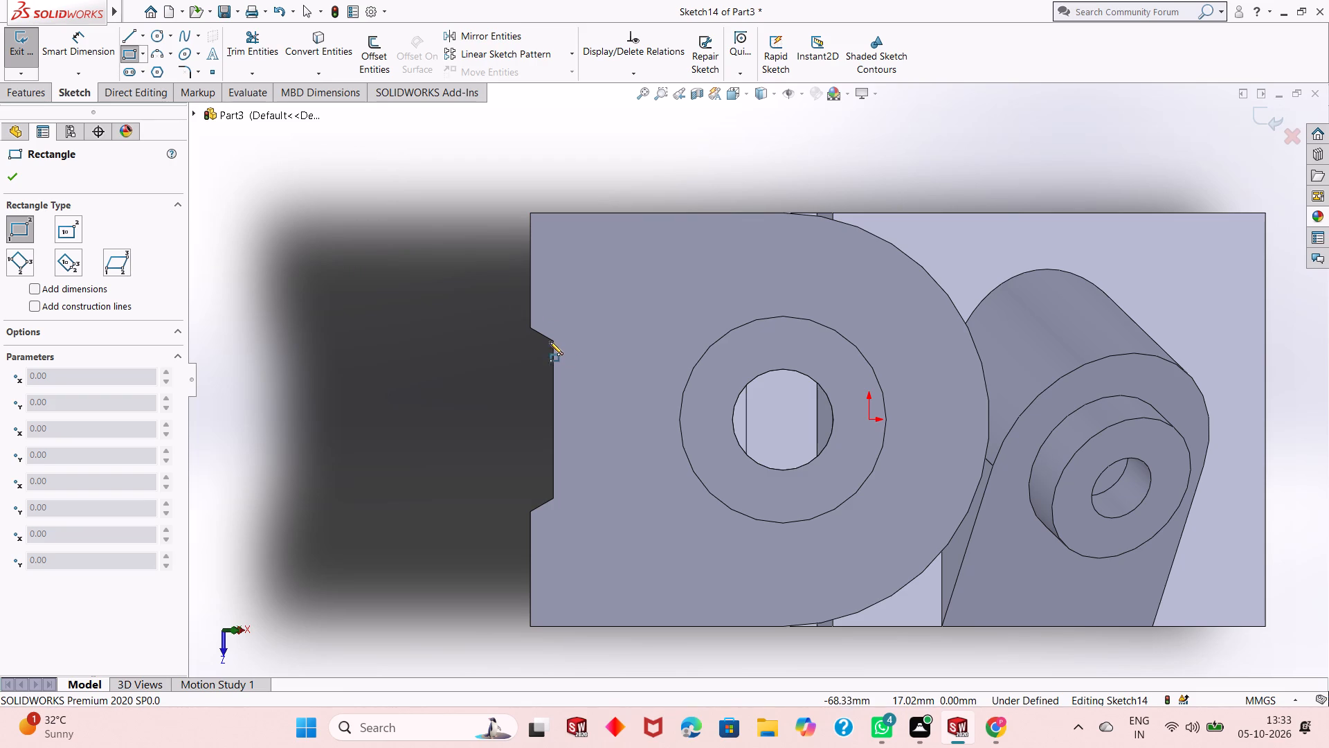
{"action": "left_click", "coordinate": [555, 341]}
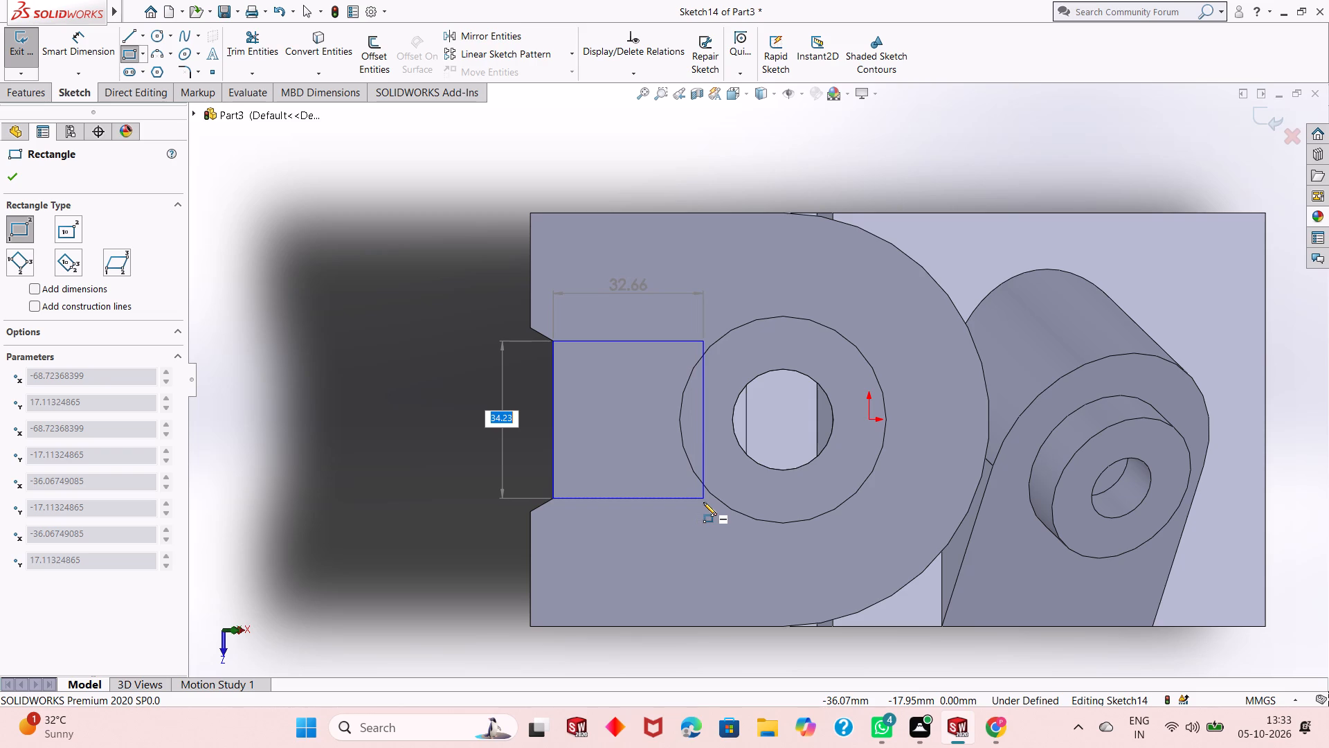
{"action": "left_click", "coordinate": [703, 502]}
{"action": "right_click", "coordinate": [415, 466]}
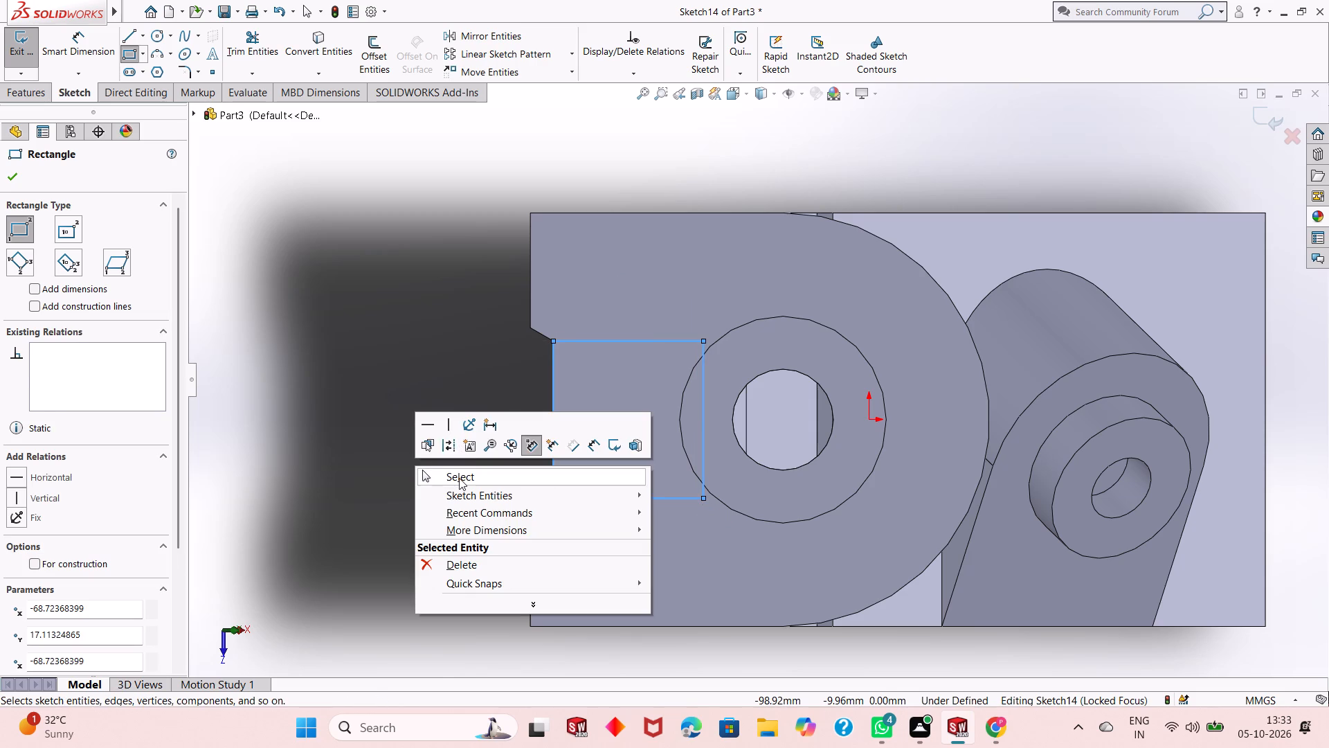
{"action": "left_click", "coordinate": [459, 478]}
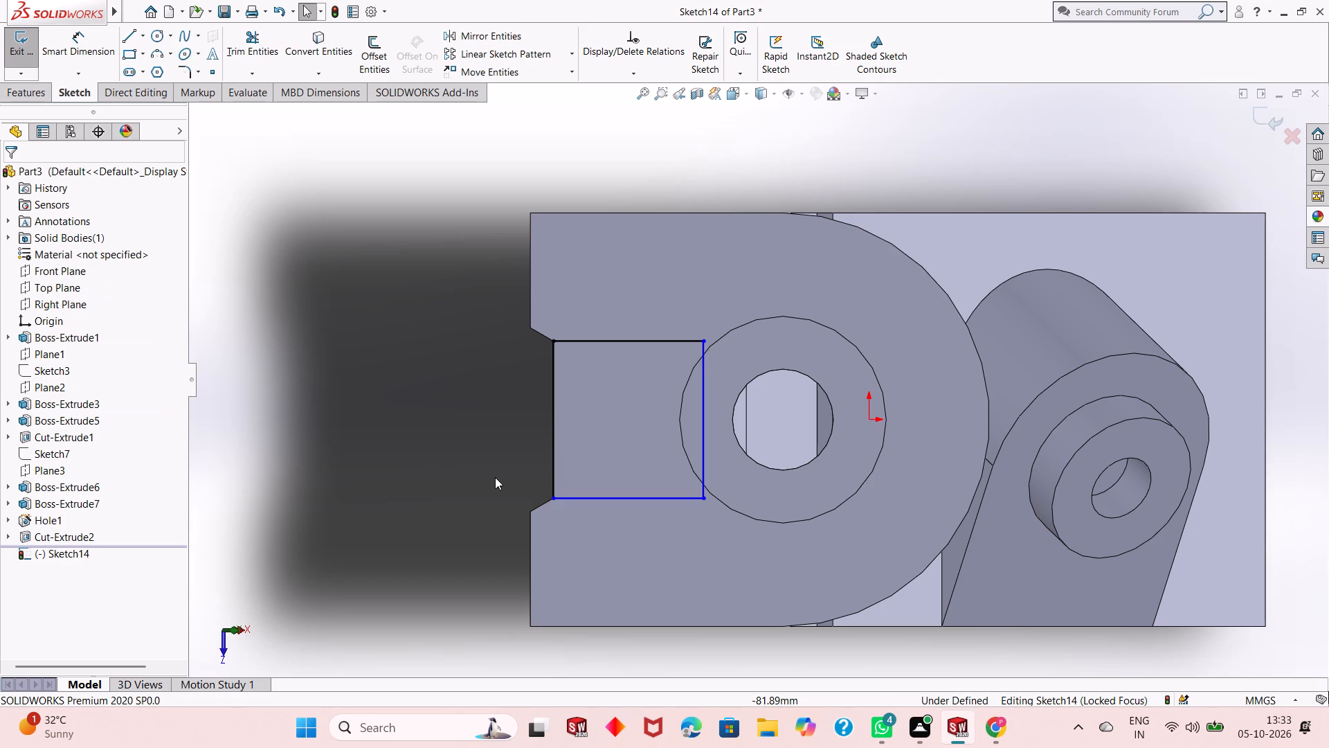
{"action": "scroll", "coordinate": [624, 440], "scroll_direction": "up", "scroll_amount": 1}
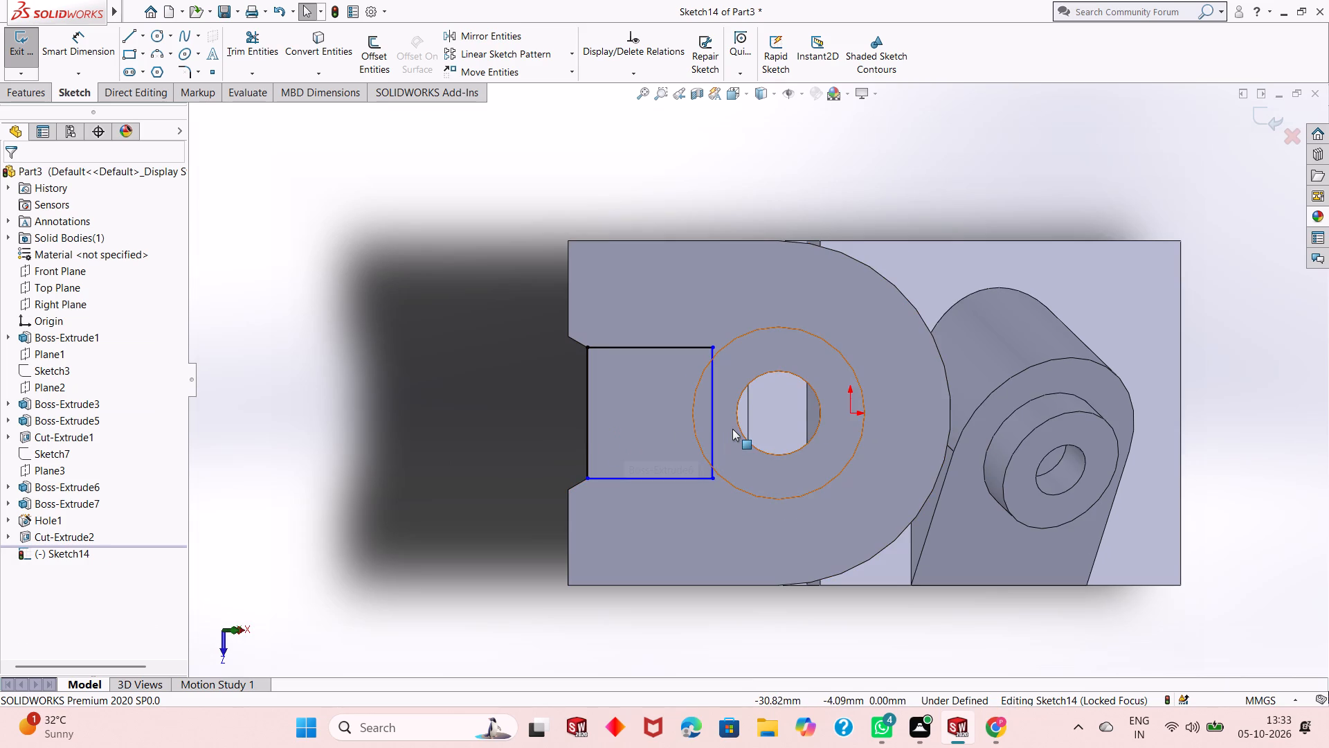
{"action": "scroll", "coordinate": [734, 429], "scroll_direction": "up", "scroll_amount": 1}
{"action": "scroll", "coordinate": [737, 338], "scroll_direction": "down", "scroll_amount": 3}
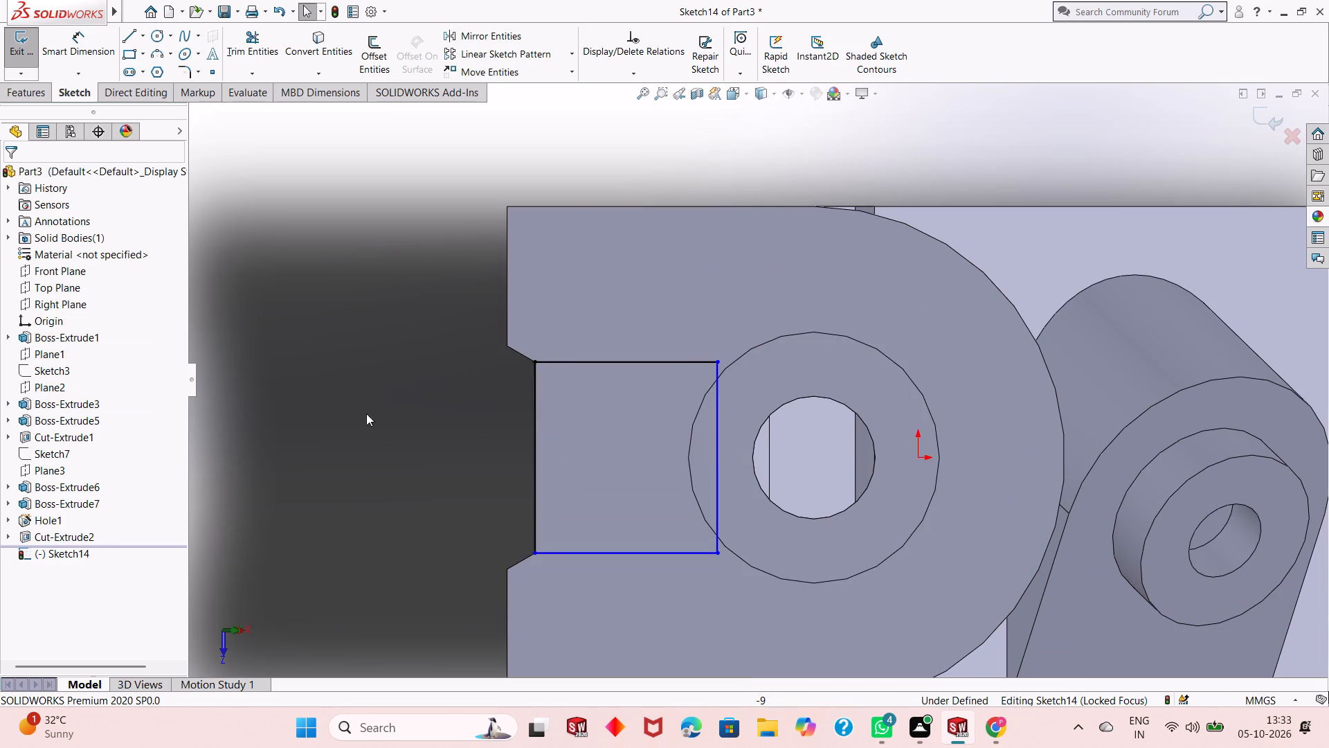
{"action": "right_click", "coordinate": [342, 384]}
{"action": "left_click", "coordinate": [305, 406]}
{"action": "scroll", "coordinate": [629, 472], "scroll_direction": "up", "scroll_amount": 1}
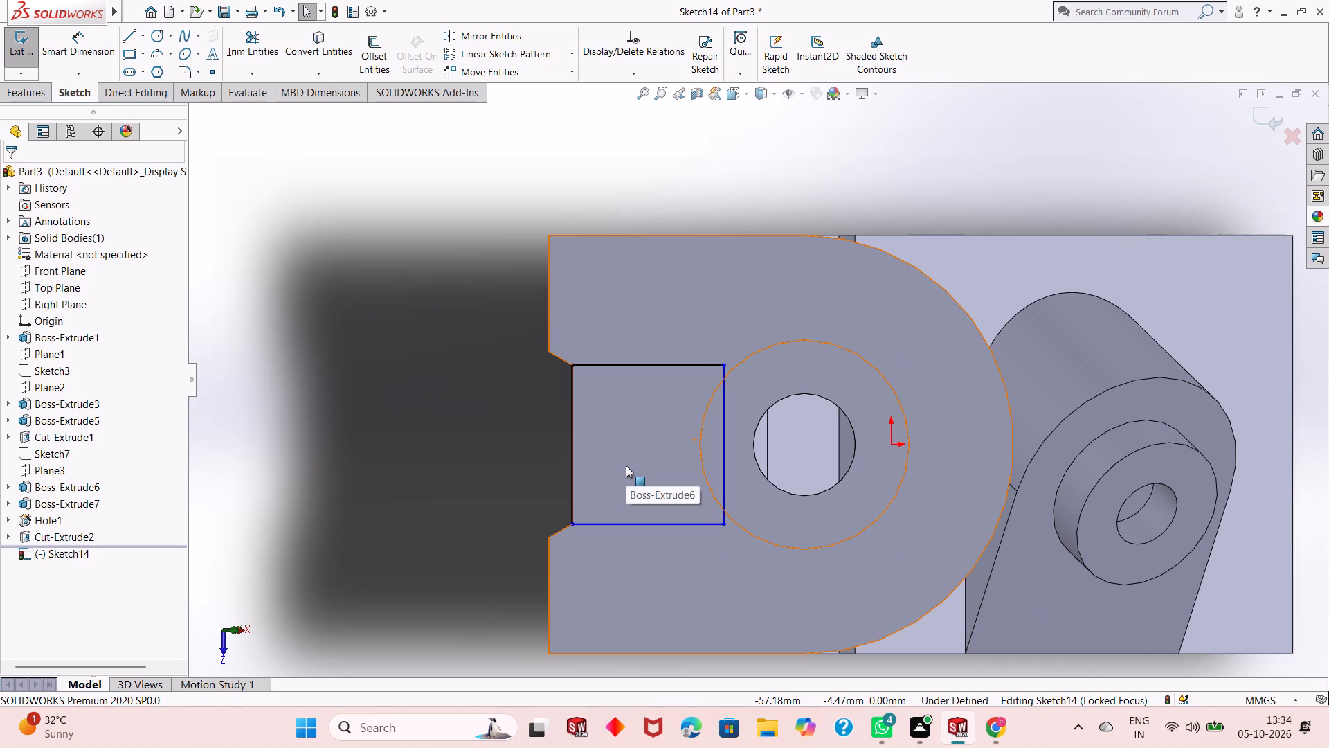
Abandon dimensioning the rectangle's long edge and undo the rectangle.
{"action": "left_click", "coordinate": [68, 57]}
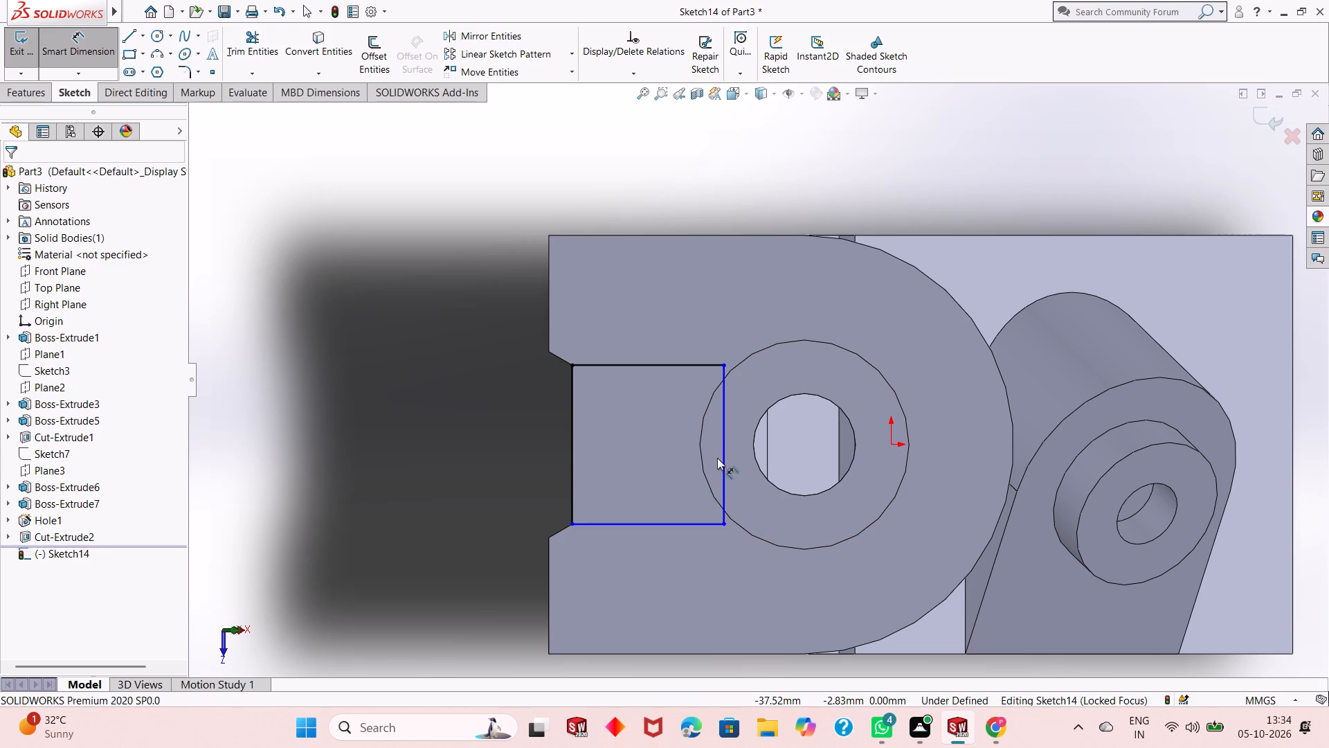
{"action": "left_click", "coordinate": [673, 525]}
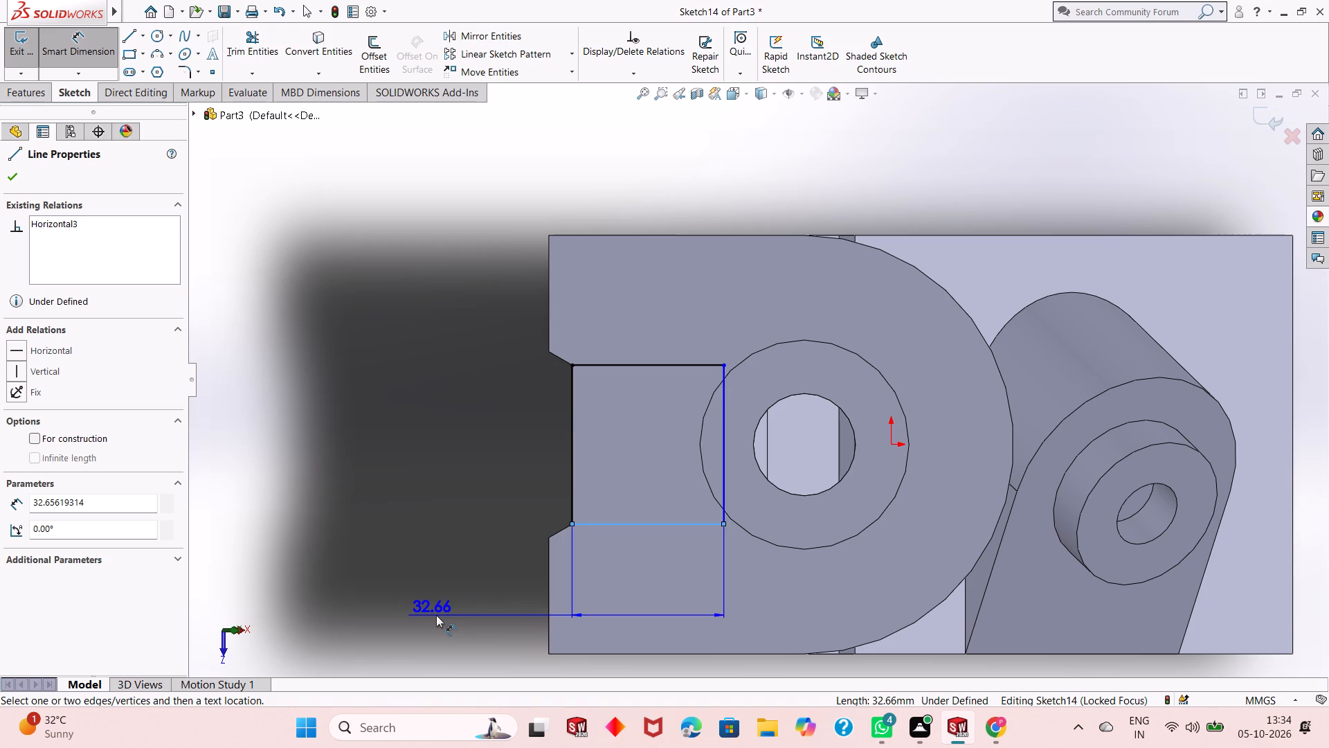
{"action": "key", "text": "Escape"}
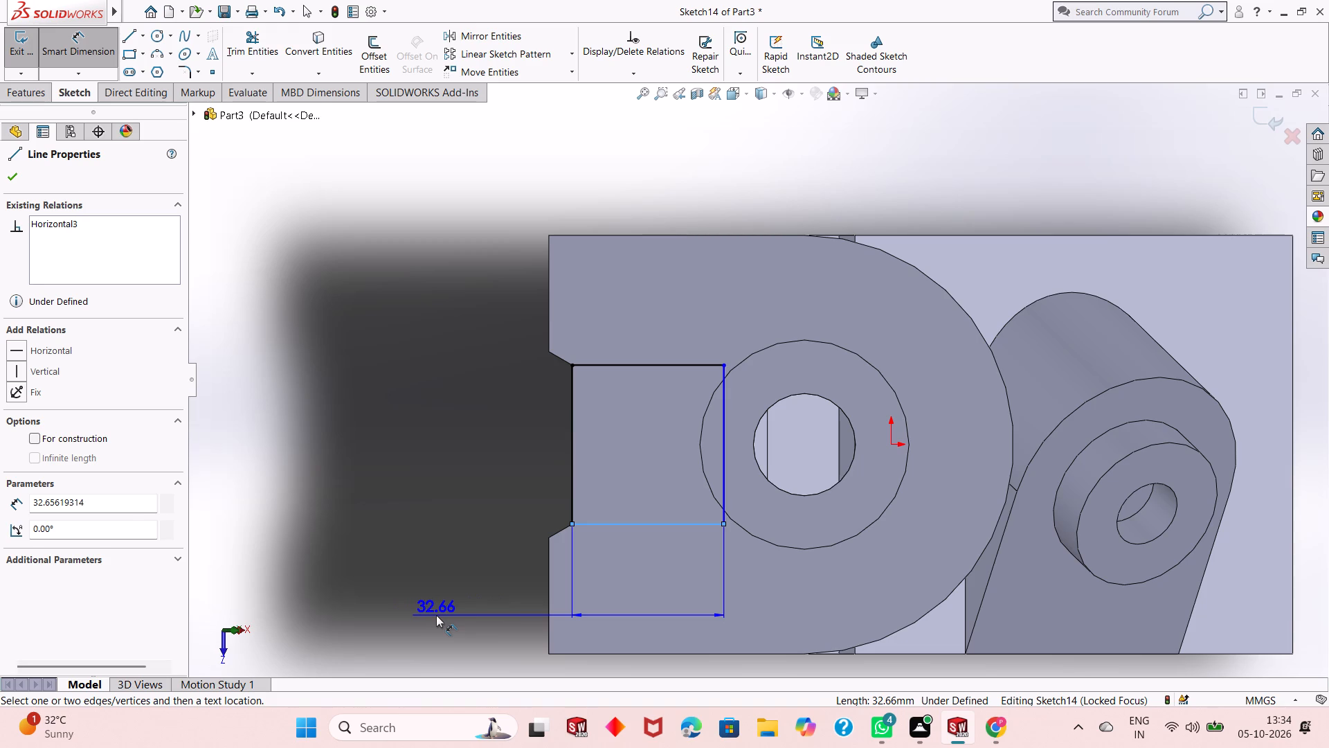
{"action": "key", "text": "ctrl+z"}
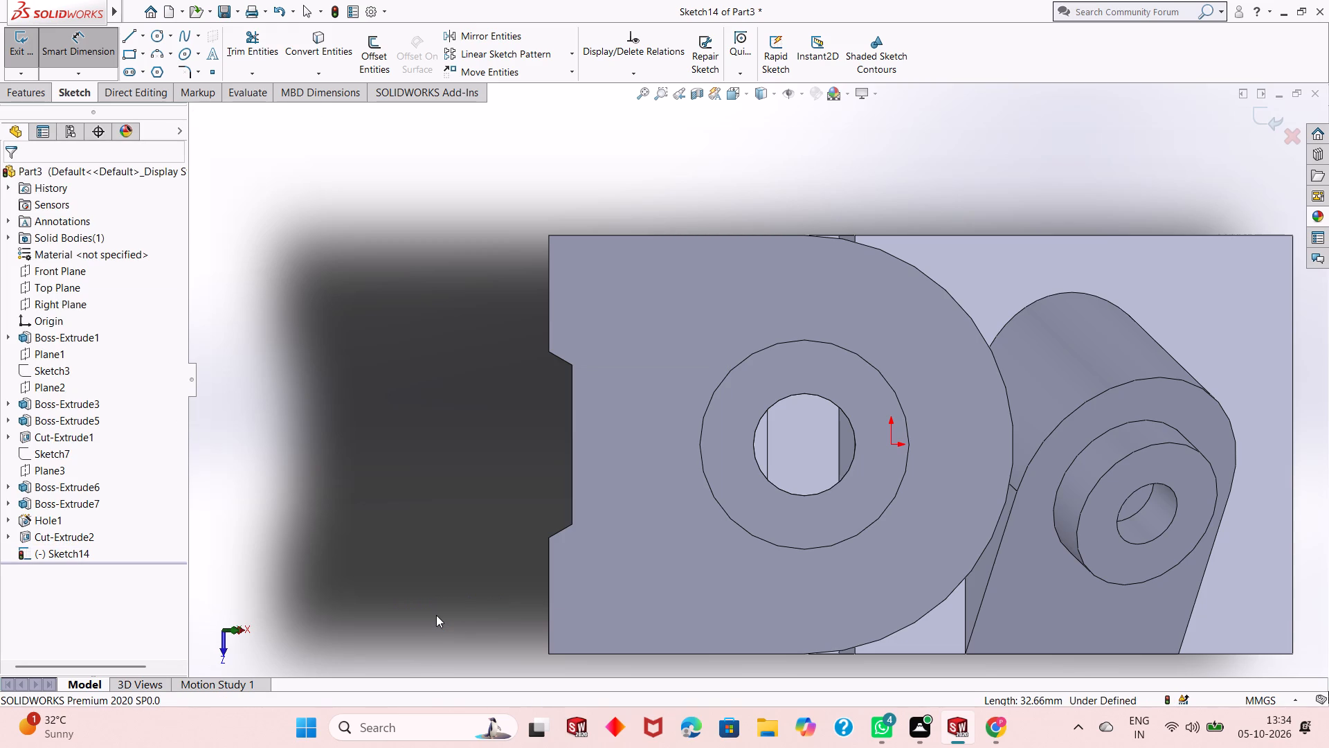
Sketch a corner rectangle about 27.7 mm high, starting on the notch's inner edge just inside its corner and reaching the counterbore's rim.
{"action": "left_click", "coordinate": [132, 48]}
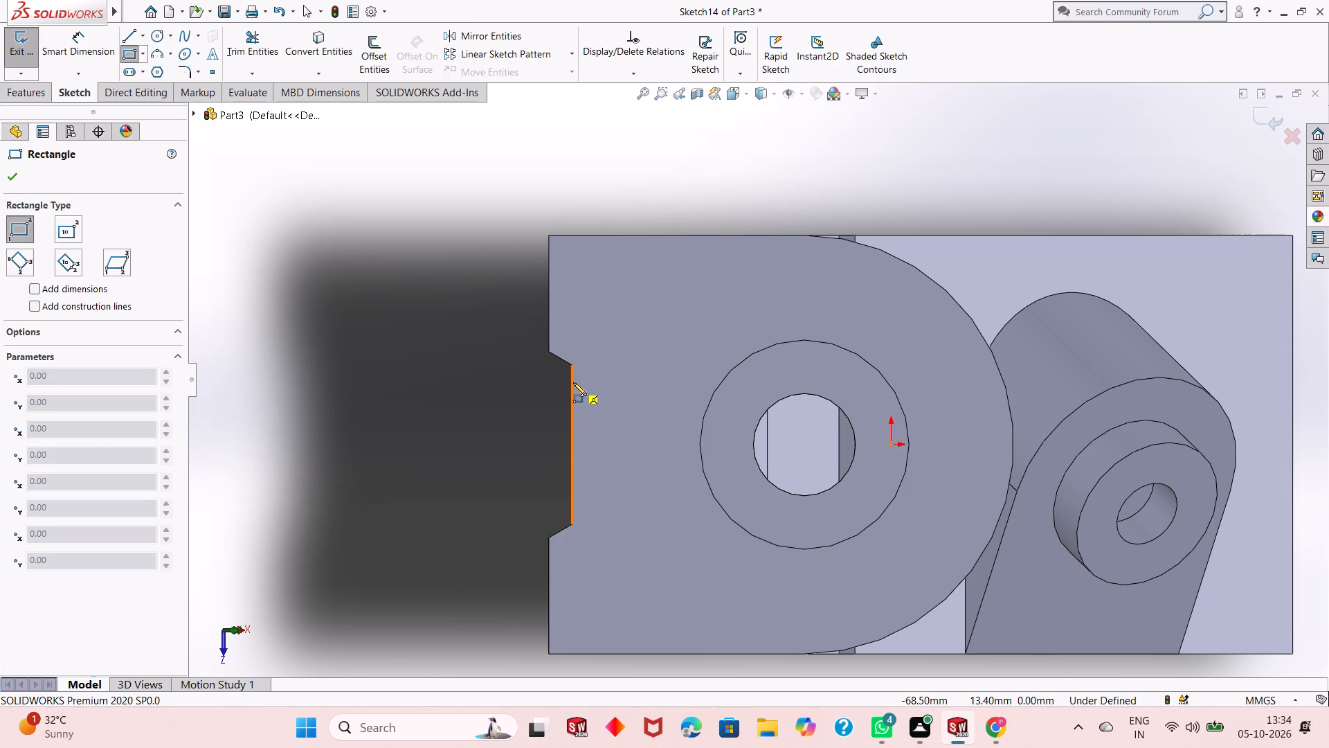
{"action": "left_click", "coordinate": [572, 380]}
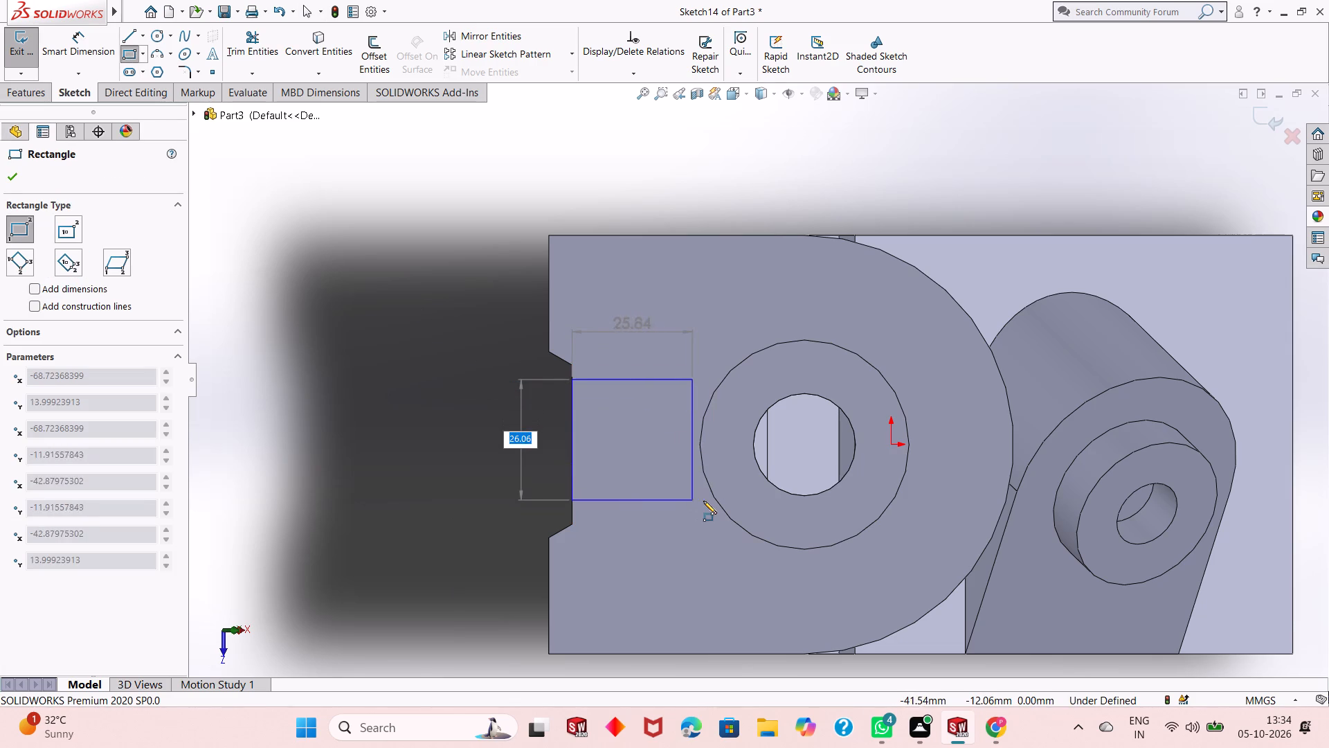
{"action": "left_click", "coordinate": [709, 508]}
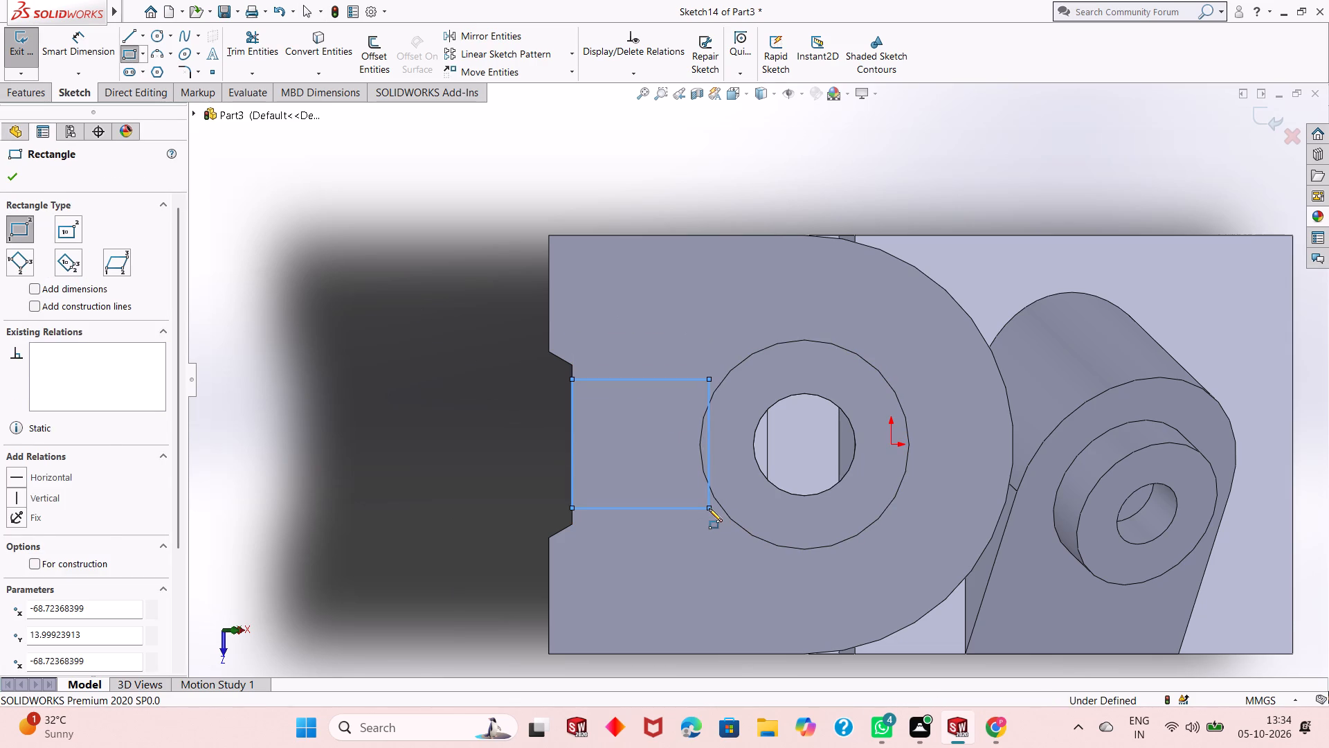
{"action": "key", "text": "Escape"}
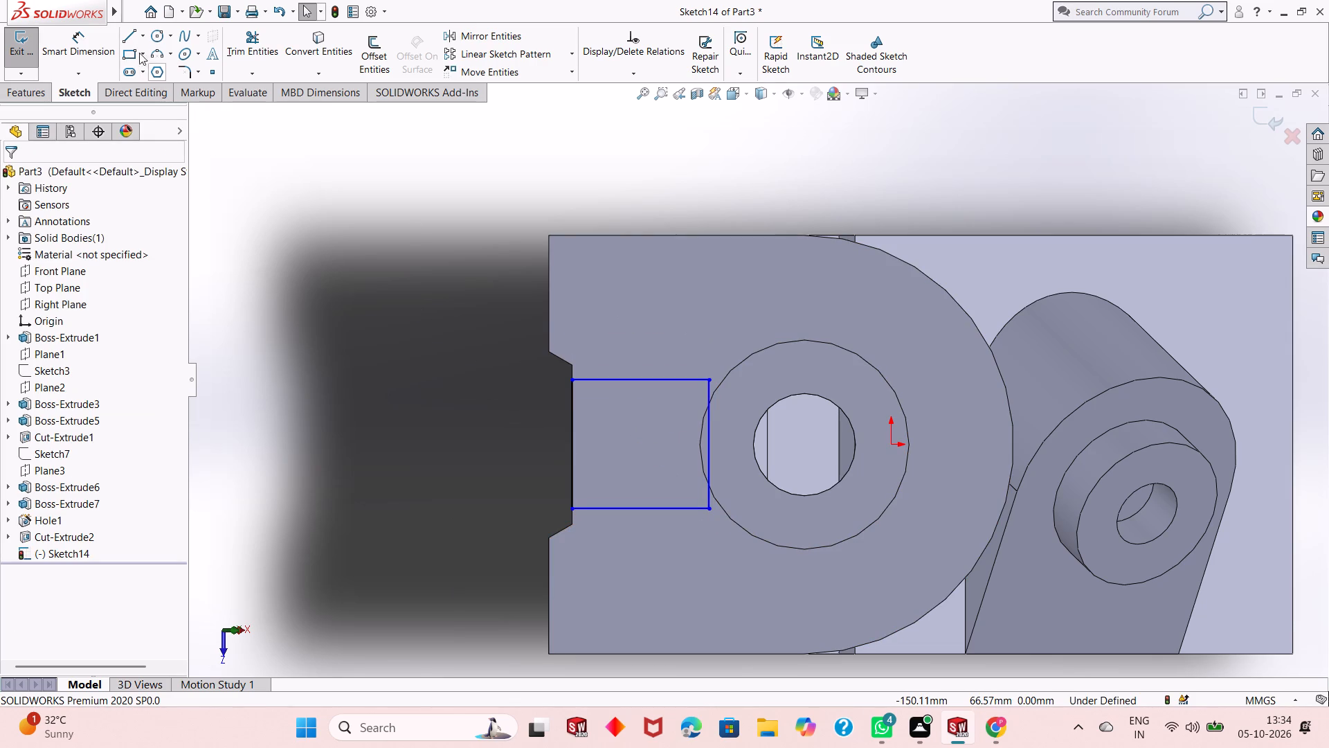
Dimension the rectangle's side lying on the notch's inner edge to 28 mm.
{"action": "left_click", "coordinate": [88, 41]}
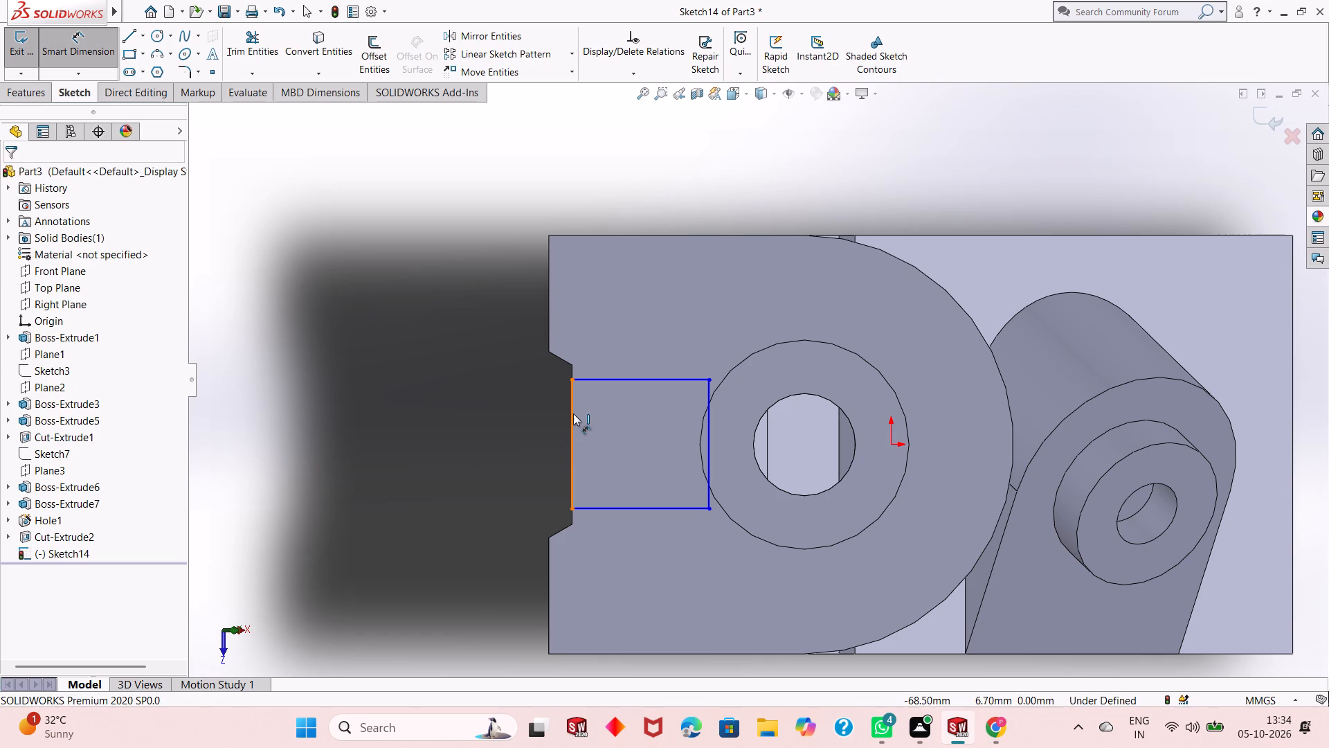
{"action": "left_click", "coordinate": [573, 413]}
{"action": "left_click", "coordinate": [453, 454]}
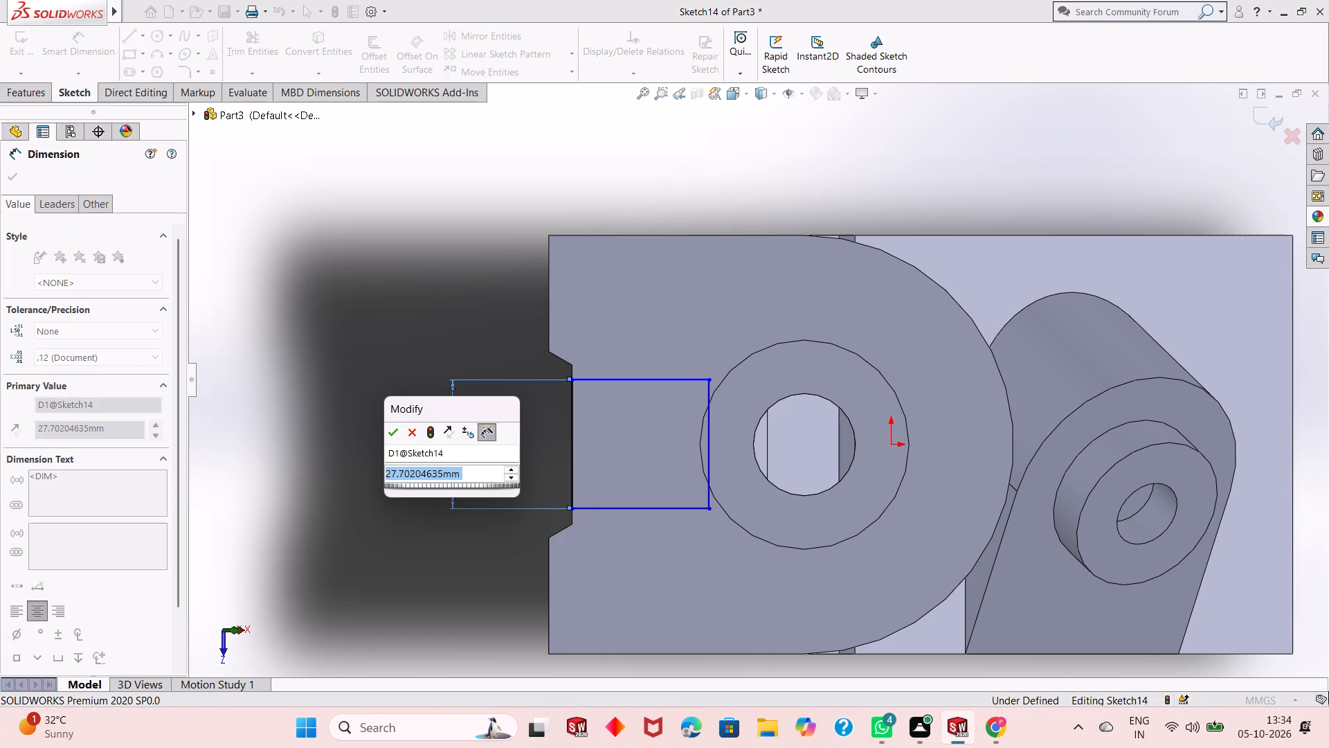
{"action": "type", "text": "28"}
{"action": "key", "text": "Return"}
{"action": "key", "text": "Escape"}
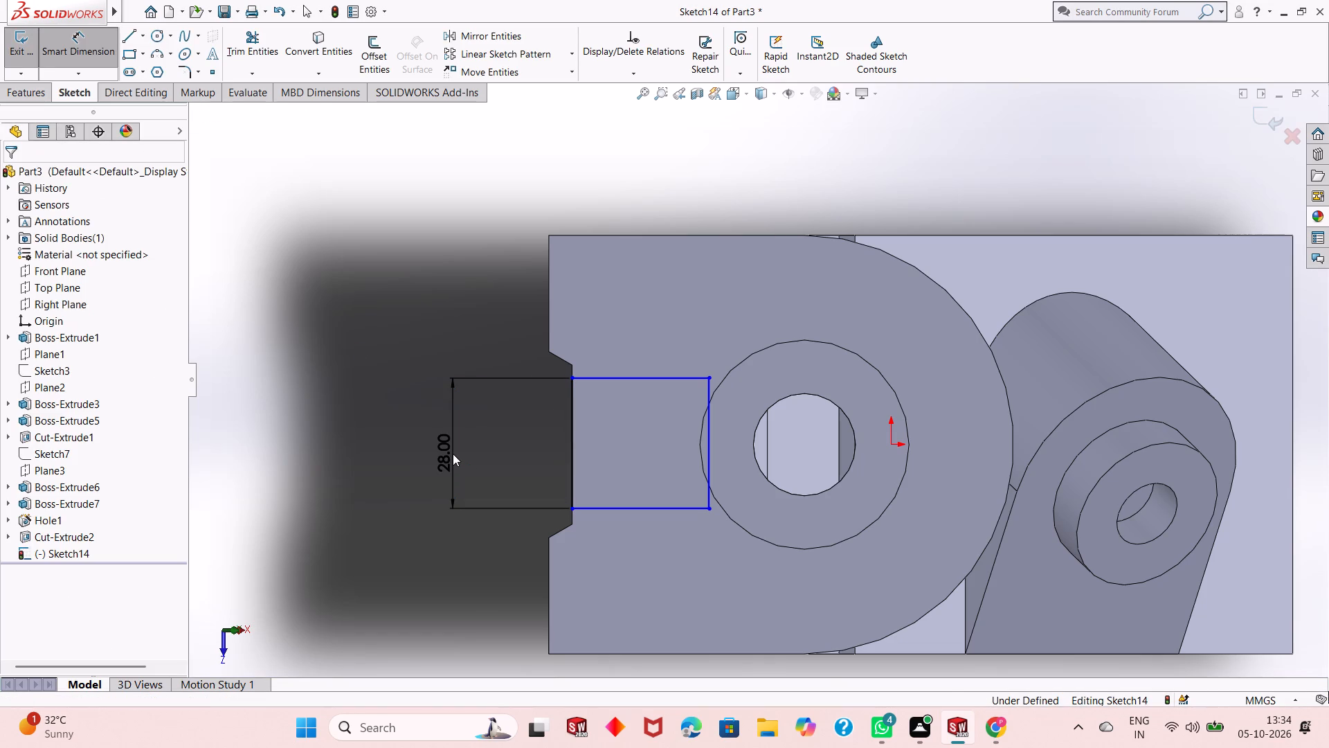
{"action": "key", "text": "Escape"}
{"action": "key", "text": "Escape"}
Dimension the rectangle's upper corner on the notch's inner edge 14 mm vertically from the origin.
{"action": "left_click", "coordinate": [95, 55]}
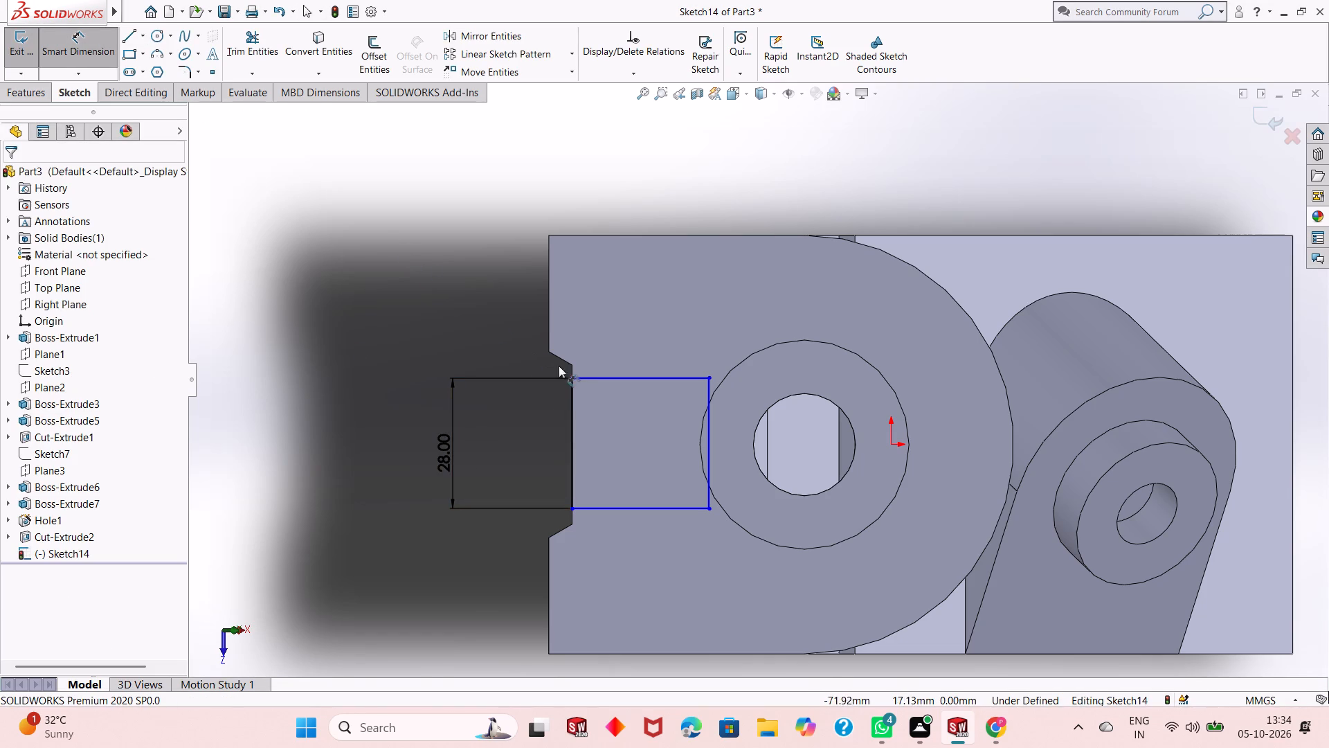
{"action": "left_click", "coordinate": [573, 379]}
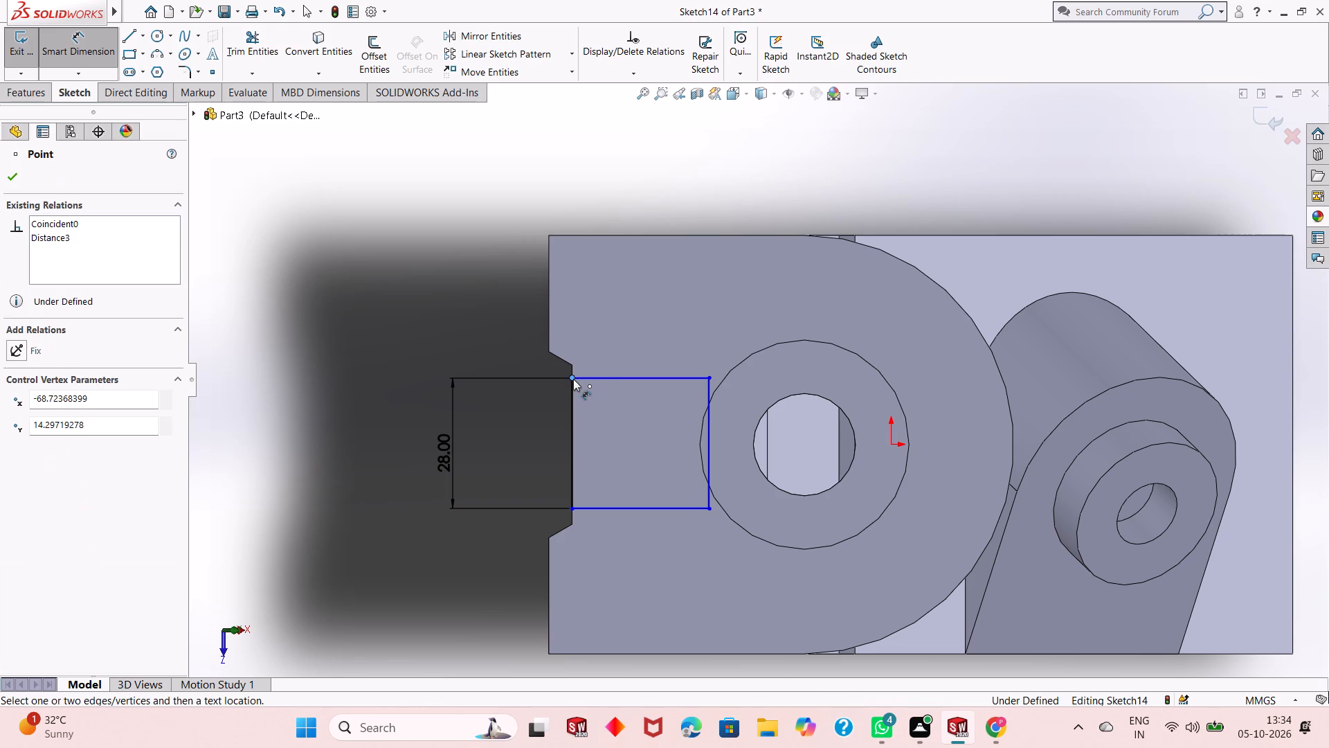
{"action": "left_click", "coordinate": [891, 443]}
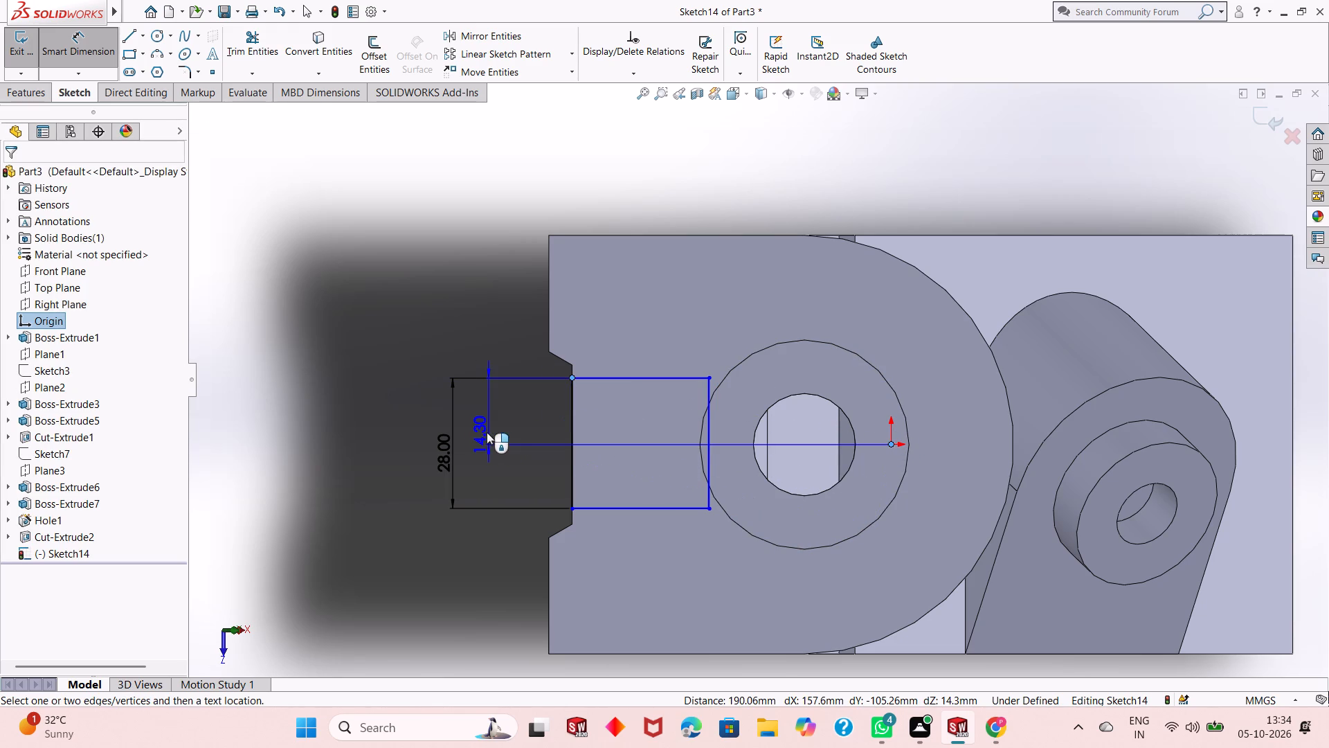
{"action": "left_click", "coordinate": [487, 432]}
{"action": "type", "text": "145"}
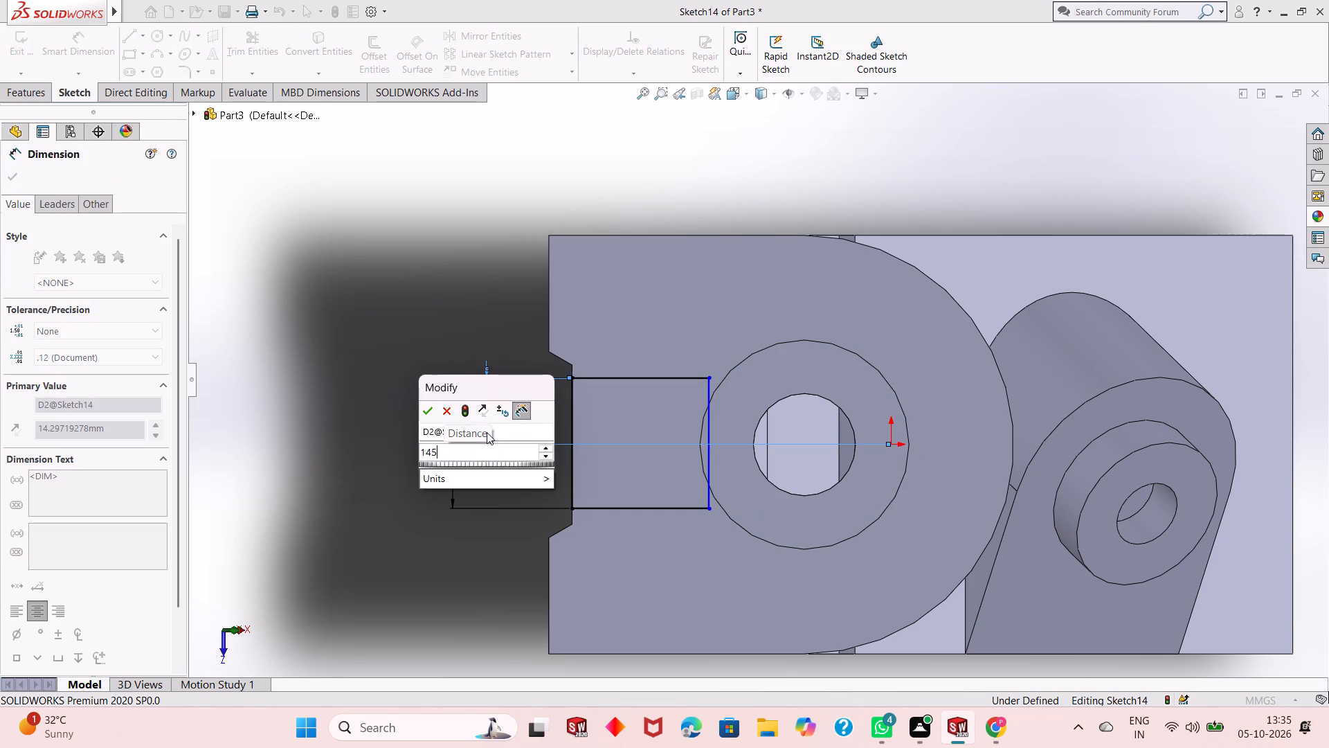
{"action": "key", "text": "BackSpace"}
{"action": "key", "text": "Return"}
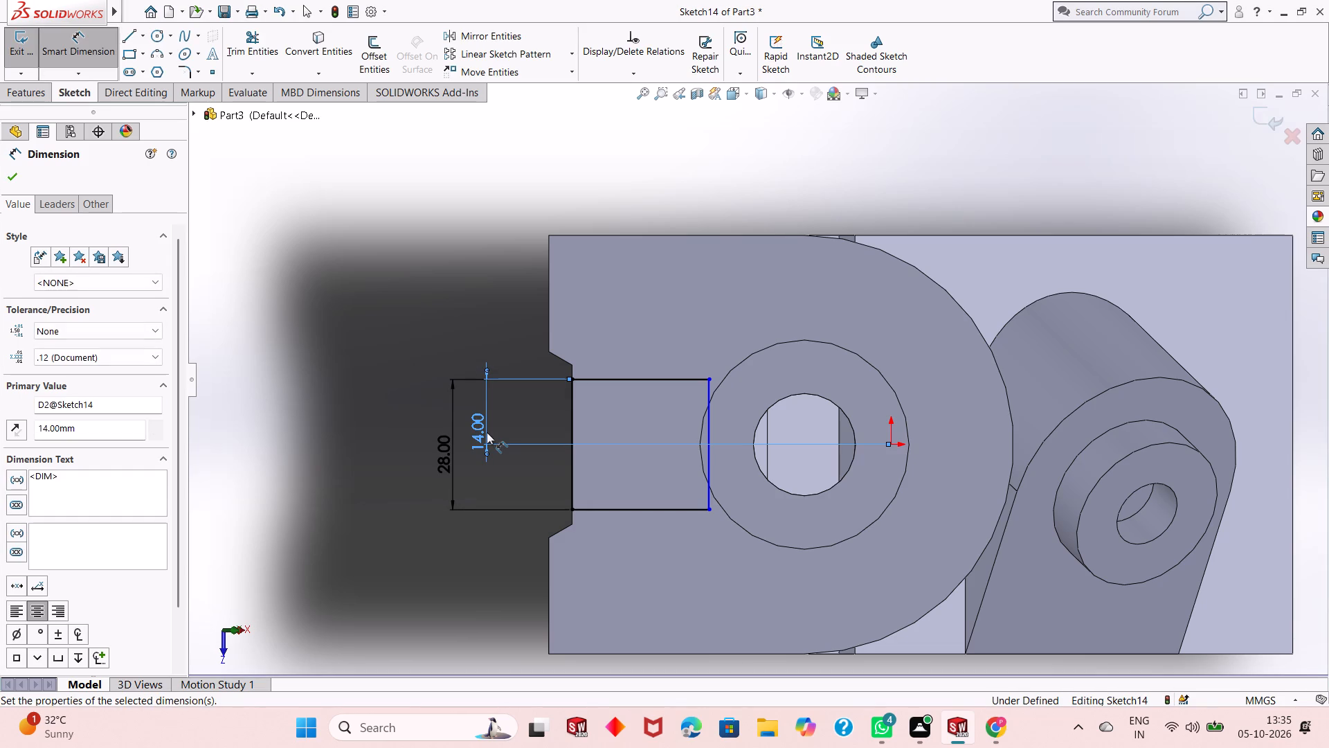
{"action": "key", "text": "Escape"}
{"action": "key", "text": "Escape"}
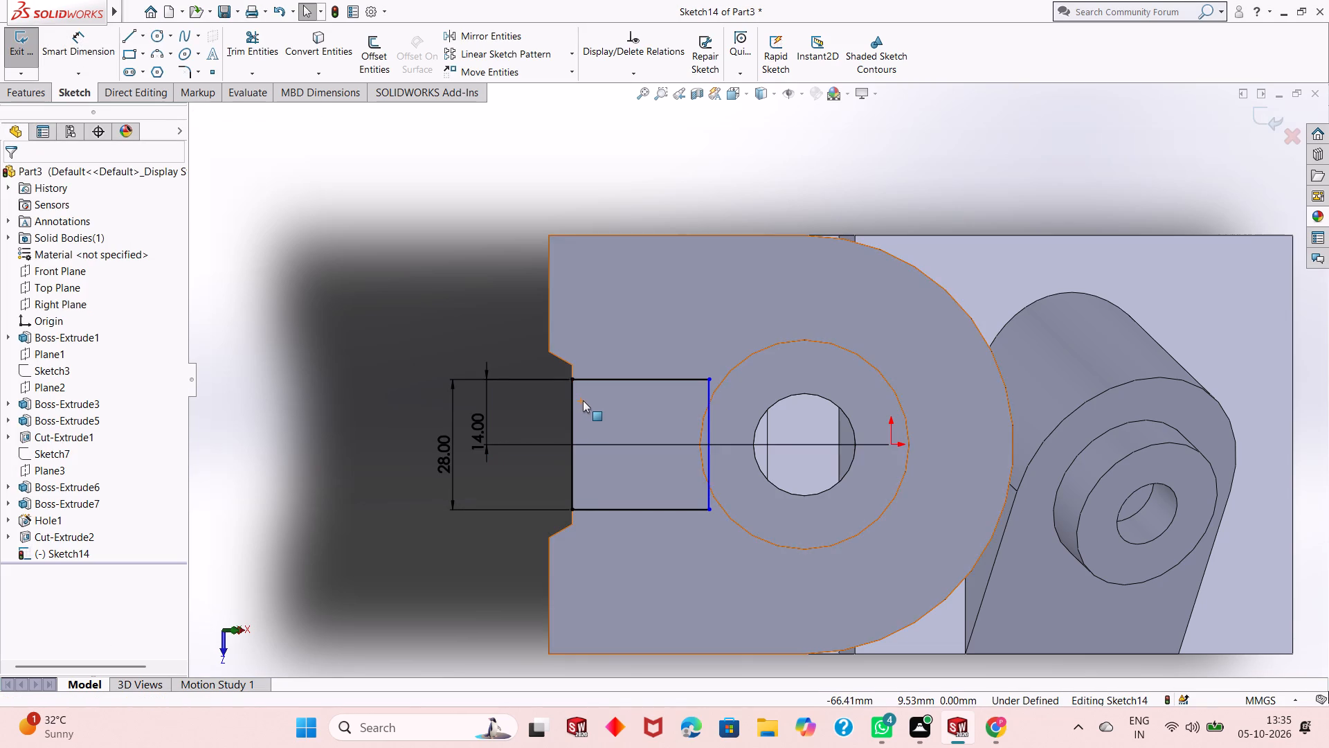
Add a coincident relation between the rectangle's upper inner corner and the counterbore's outer circular edge.
{"action": "scroll", "coordinate": [696, 453], "scroll_direction": "down", "scroll_amount": 1}
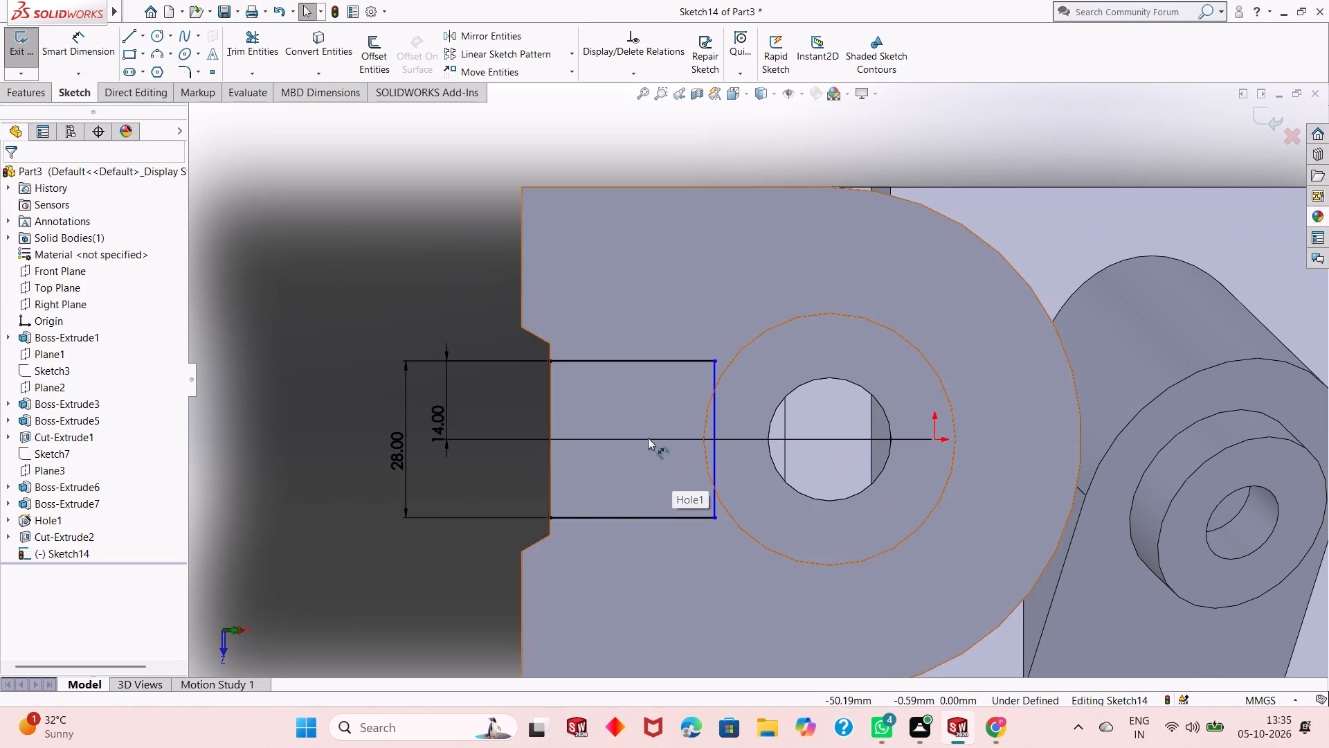
{"action": "scroll", "coordinate": [647, 438], "scroll_direction": "down", "scroll_amount": 2}
{"action": "scroll", "coordinate": [597, 468], "scroll_direction": "up", "scroll_amount": 2}
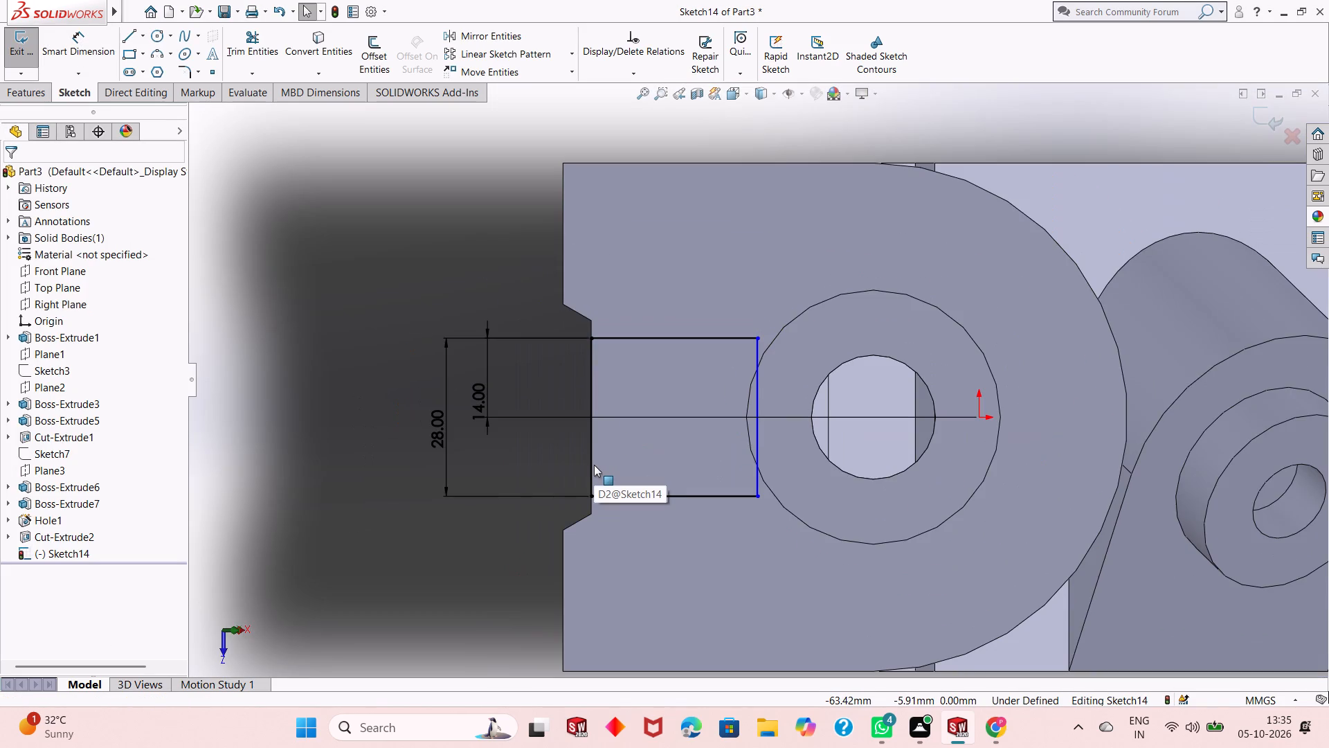
{"action": "key", "text": "Escape"}
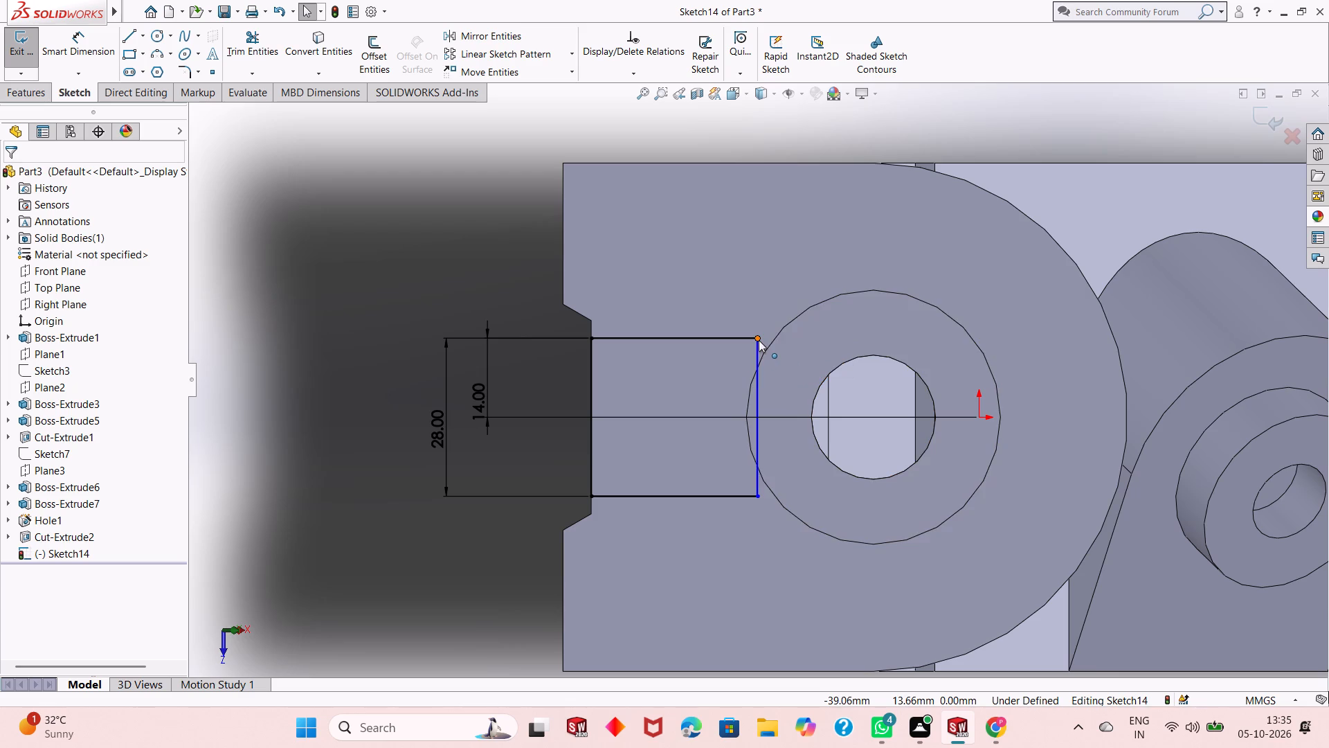
{"action": "left_click", "coordinate": [759, 340]}
{"action": "left_click", "coordinate": [773, 341], "text": "ctrl"}
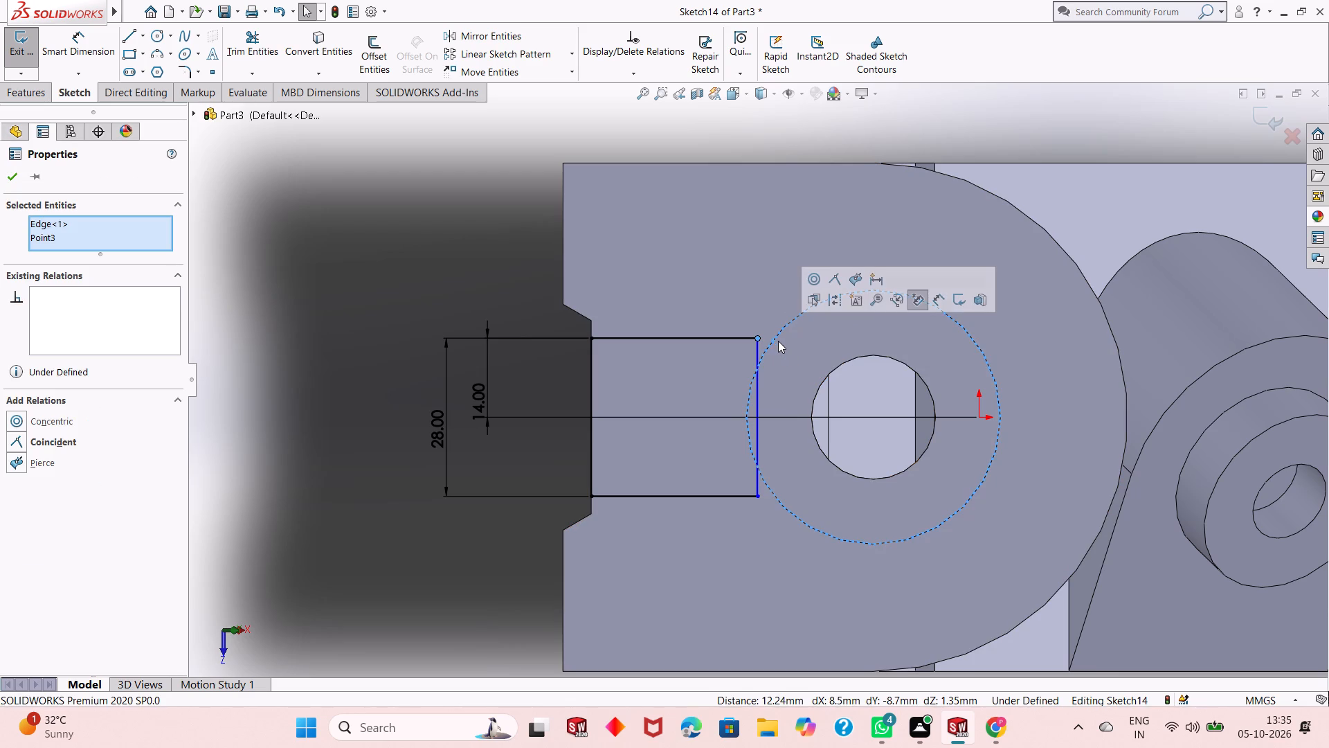
{"action": "left_click", "coordinate": [840, 278]}
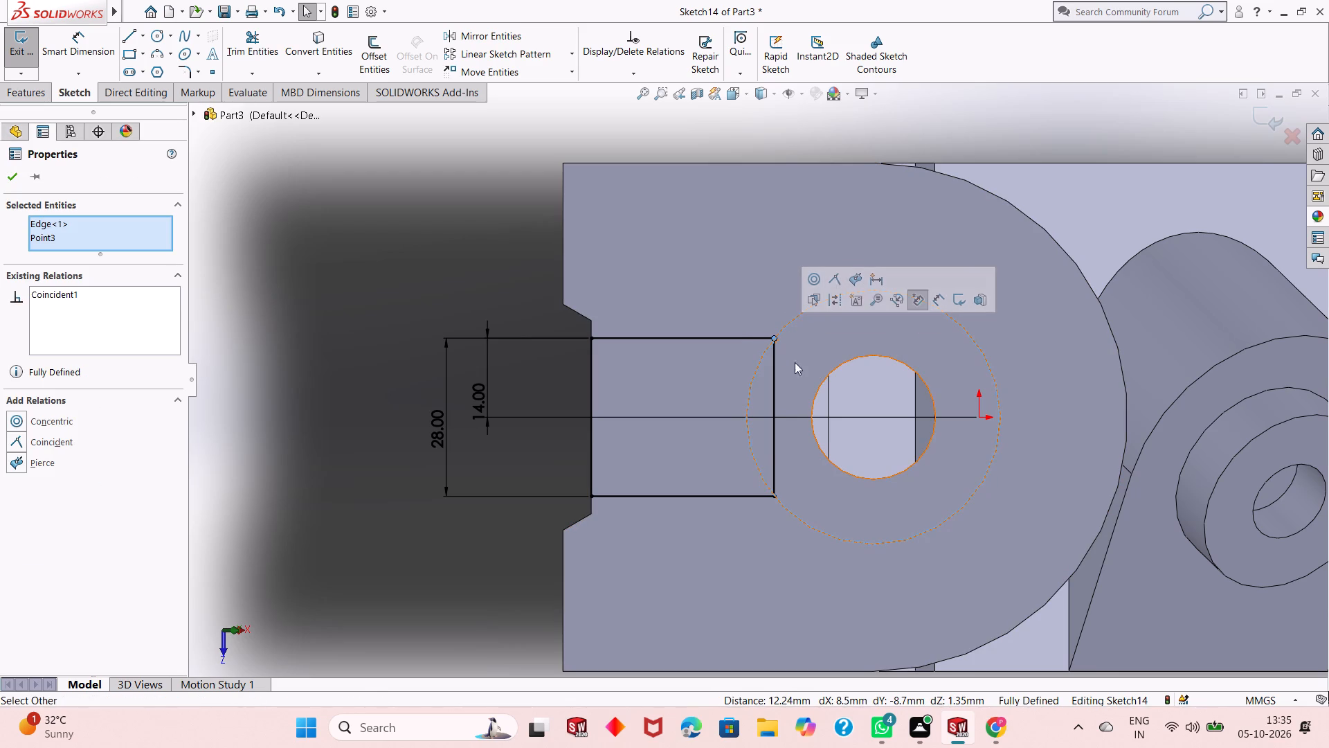
{"action": "right_click", "coordinate": [297, 422]}
{"action": "left_click", "coordinate": [262, 443]}
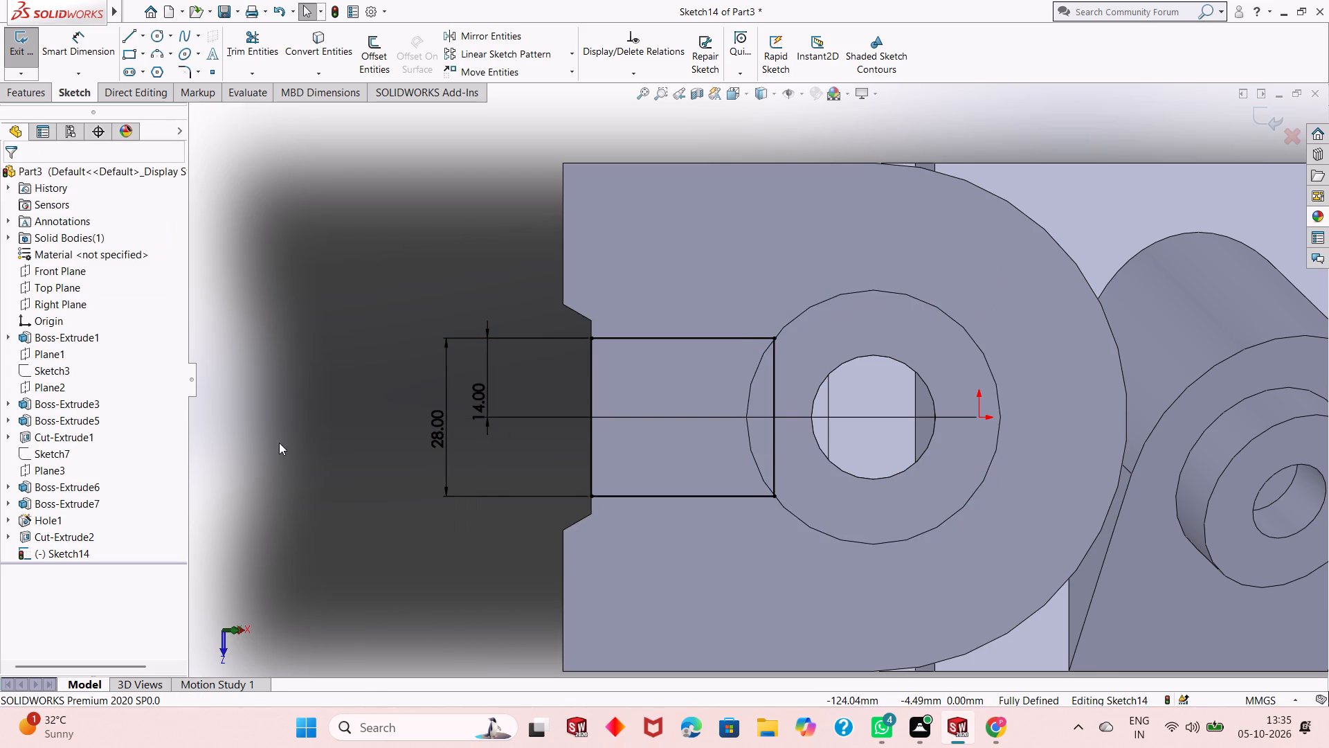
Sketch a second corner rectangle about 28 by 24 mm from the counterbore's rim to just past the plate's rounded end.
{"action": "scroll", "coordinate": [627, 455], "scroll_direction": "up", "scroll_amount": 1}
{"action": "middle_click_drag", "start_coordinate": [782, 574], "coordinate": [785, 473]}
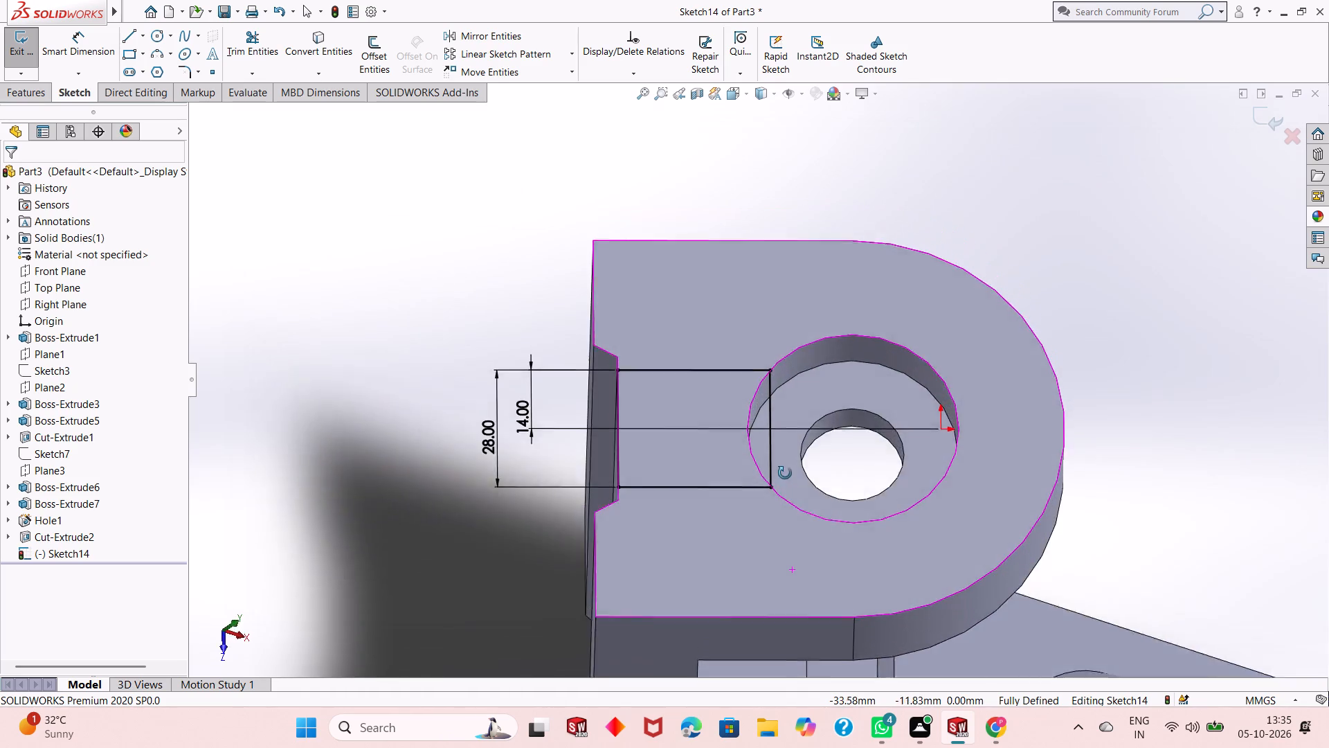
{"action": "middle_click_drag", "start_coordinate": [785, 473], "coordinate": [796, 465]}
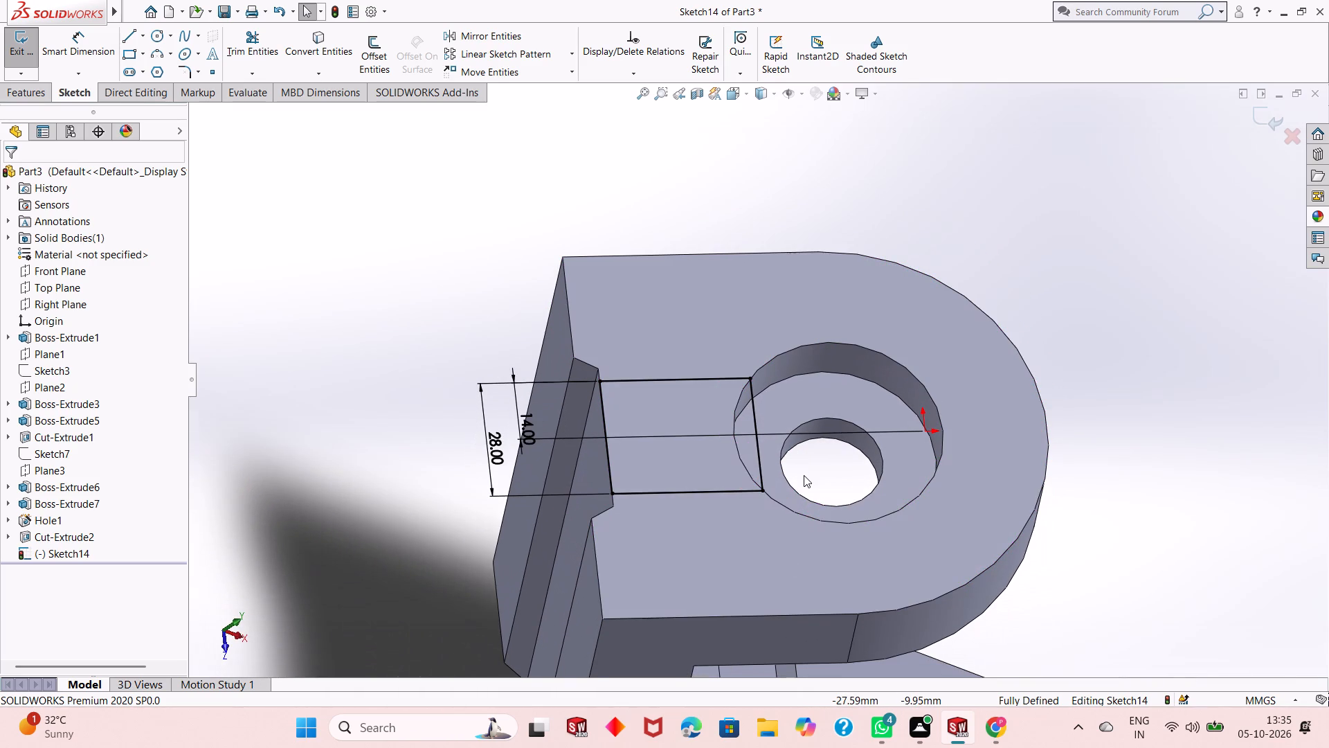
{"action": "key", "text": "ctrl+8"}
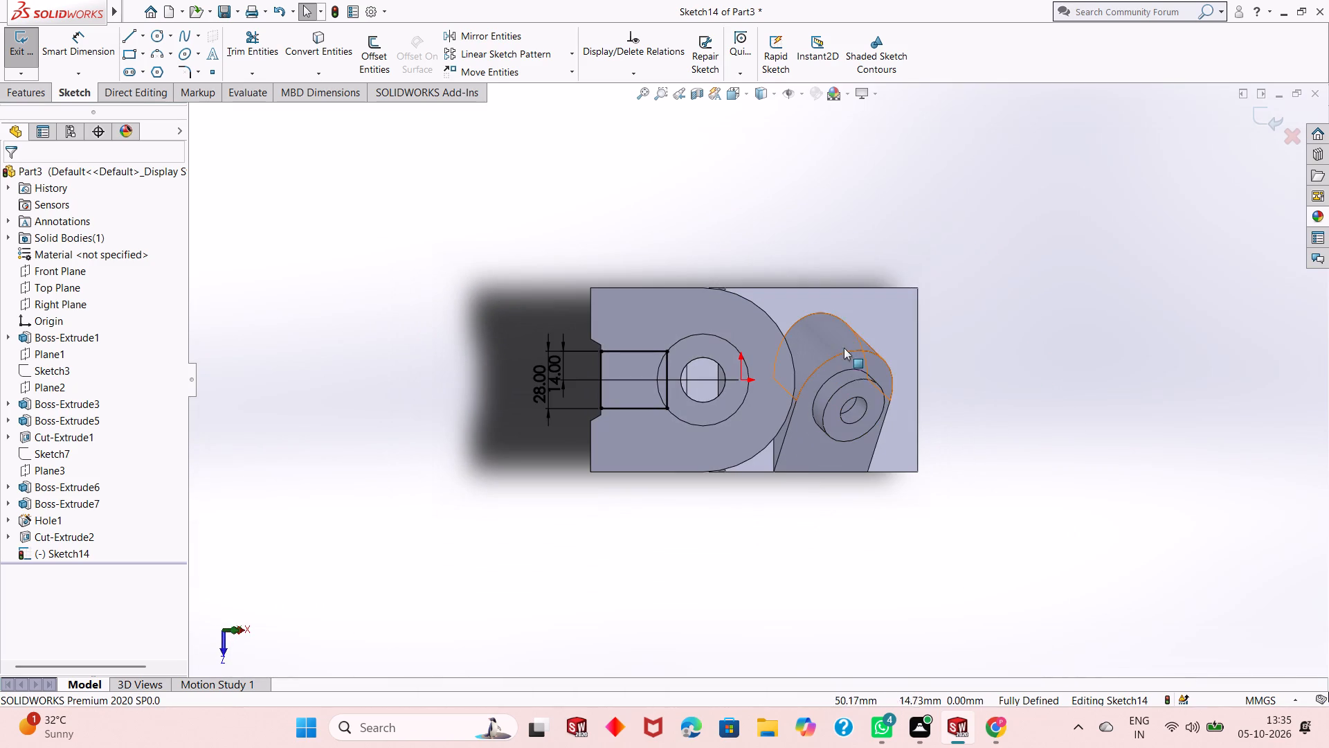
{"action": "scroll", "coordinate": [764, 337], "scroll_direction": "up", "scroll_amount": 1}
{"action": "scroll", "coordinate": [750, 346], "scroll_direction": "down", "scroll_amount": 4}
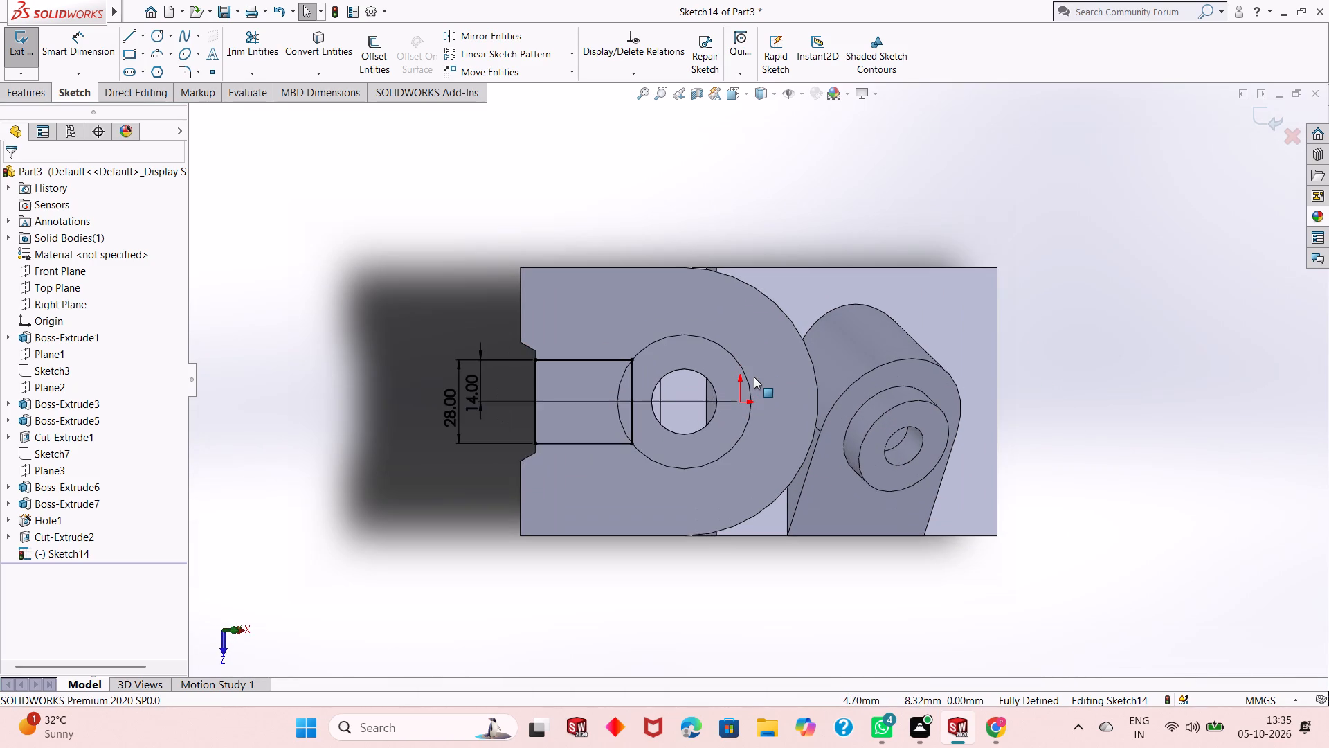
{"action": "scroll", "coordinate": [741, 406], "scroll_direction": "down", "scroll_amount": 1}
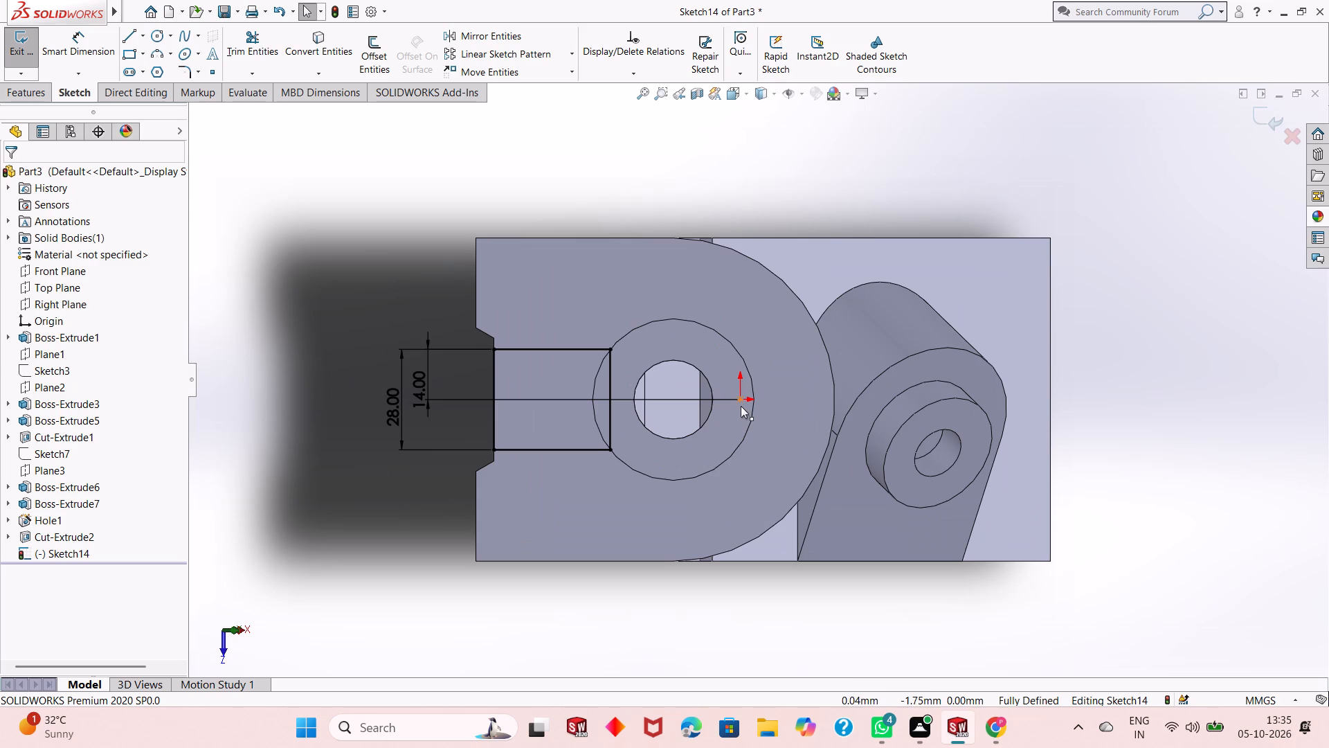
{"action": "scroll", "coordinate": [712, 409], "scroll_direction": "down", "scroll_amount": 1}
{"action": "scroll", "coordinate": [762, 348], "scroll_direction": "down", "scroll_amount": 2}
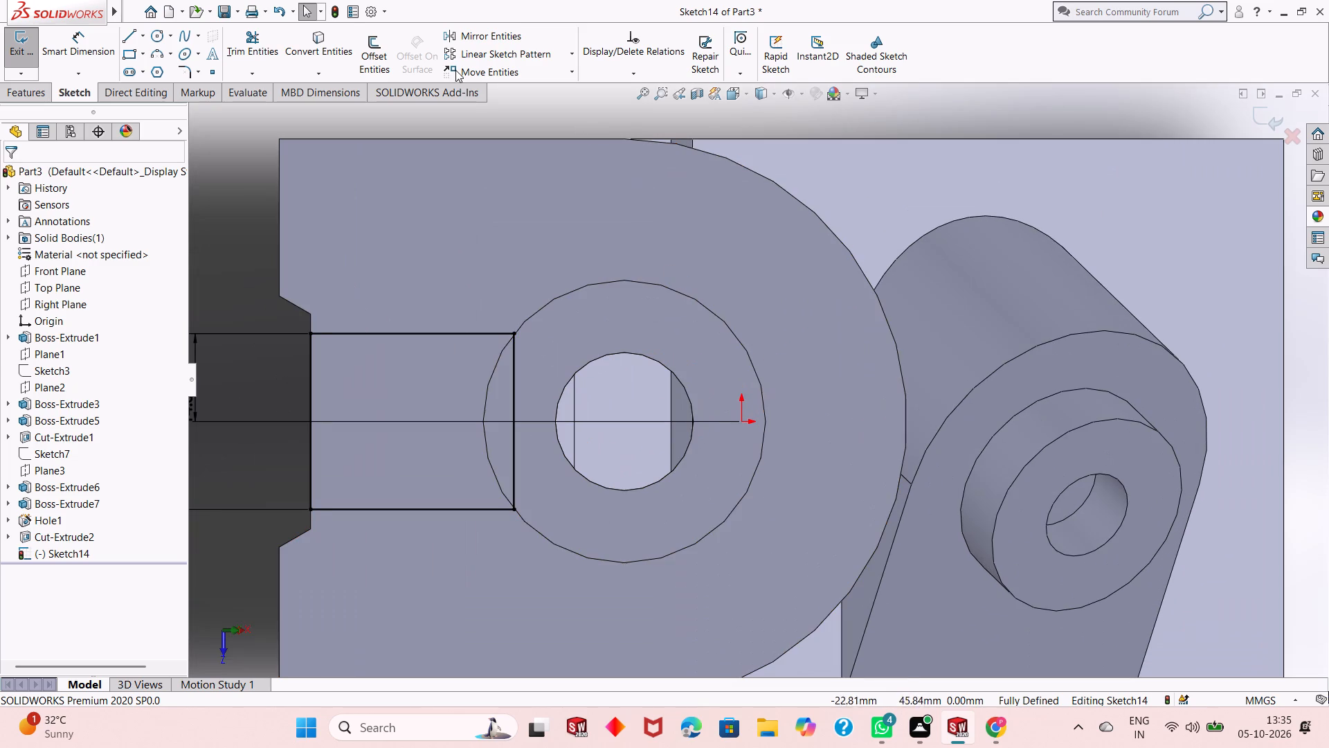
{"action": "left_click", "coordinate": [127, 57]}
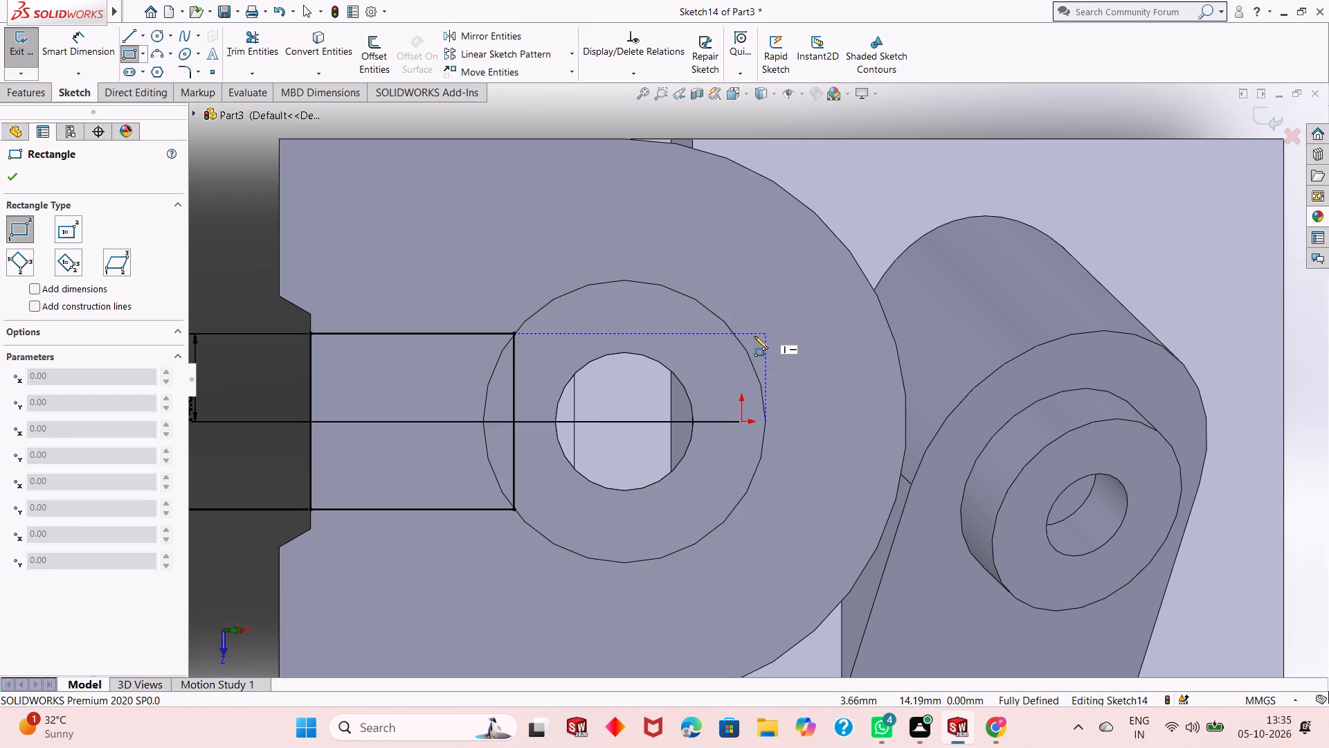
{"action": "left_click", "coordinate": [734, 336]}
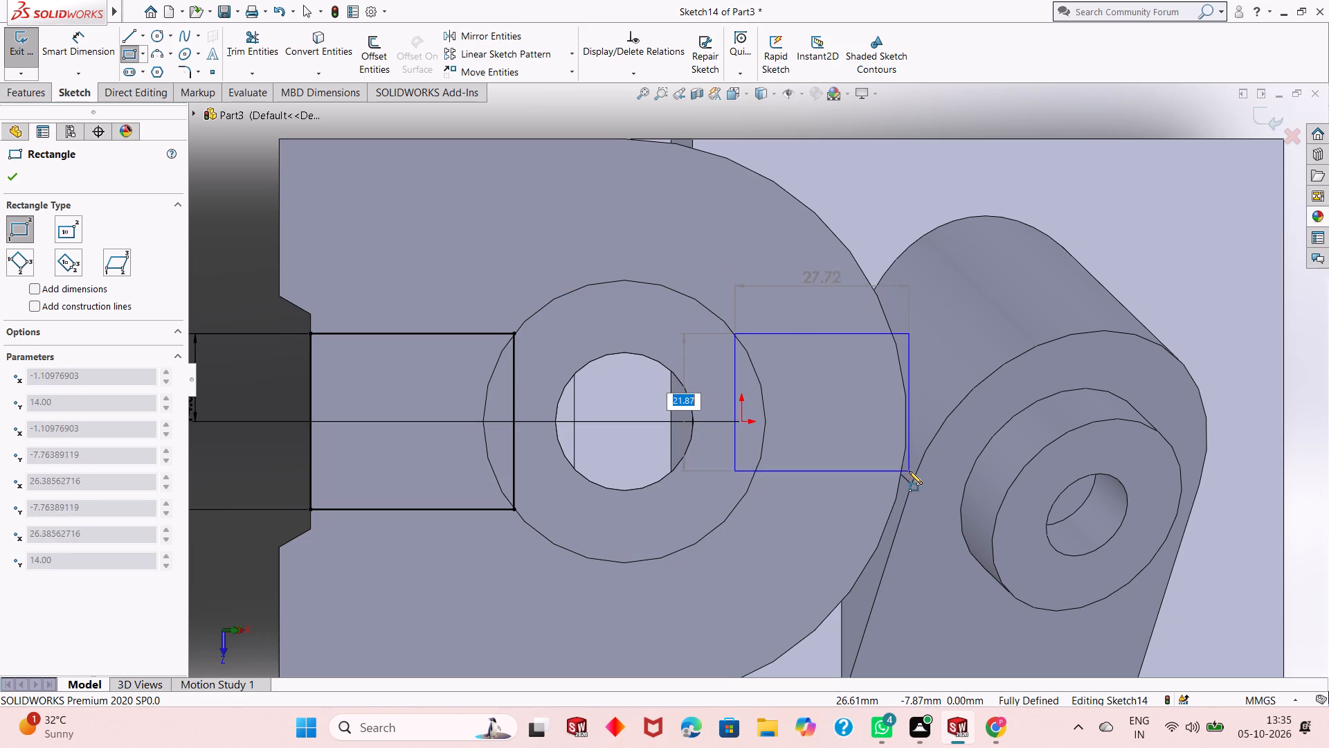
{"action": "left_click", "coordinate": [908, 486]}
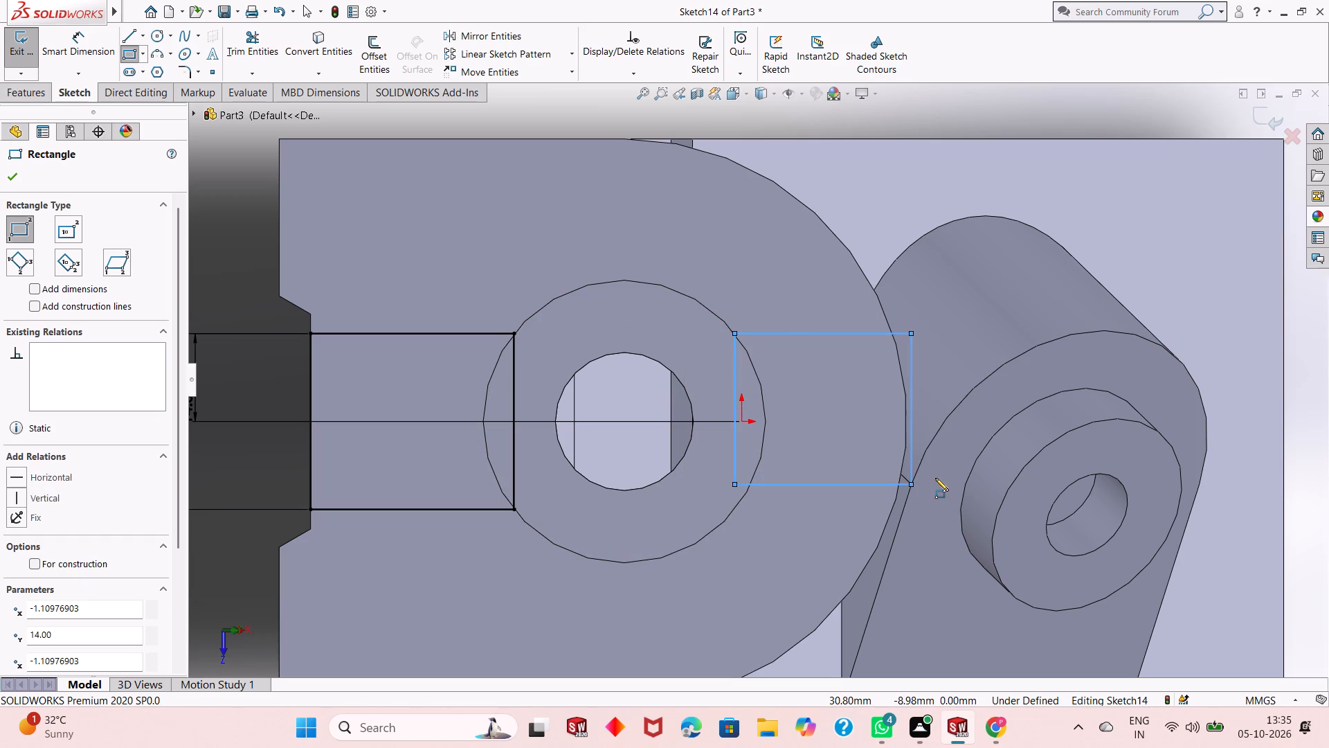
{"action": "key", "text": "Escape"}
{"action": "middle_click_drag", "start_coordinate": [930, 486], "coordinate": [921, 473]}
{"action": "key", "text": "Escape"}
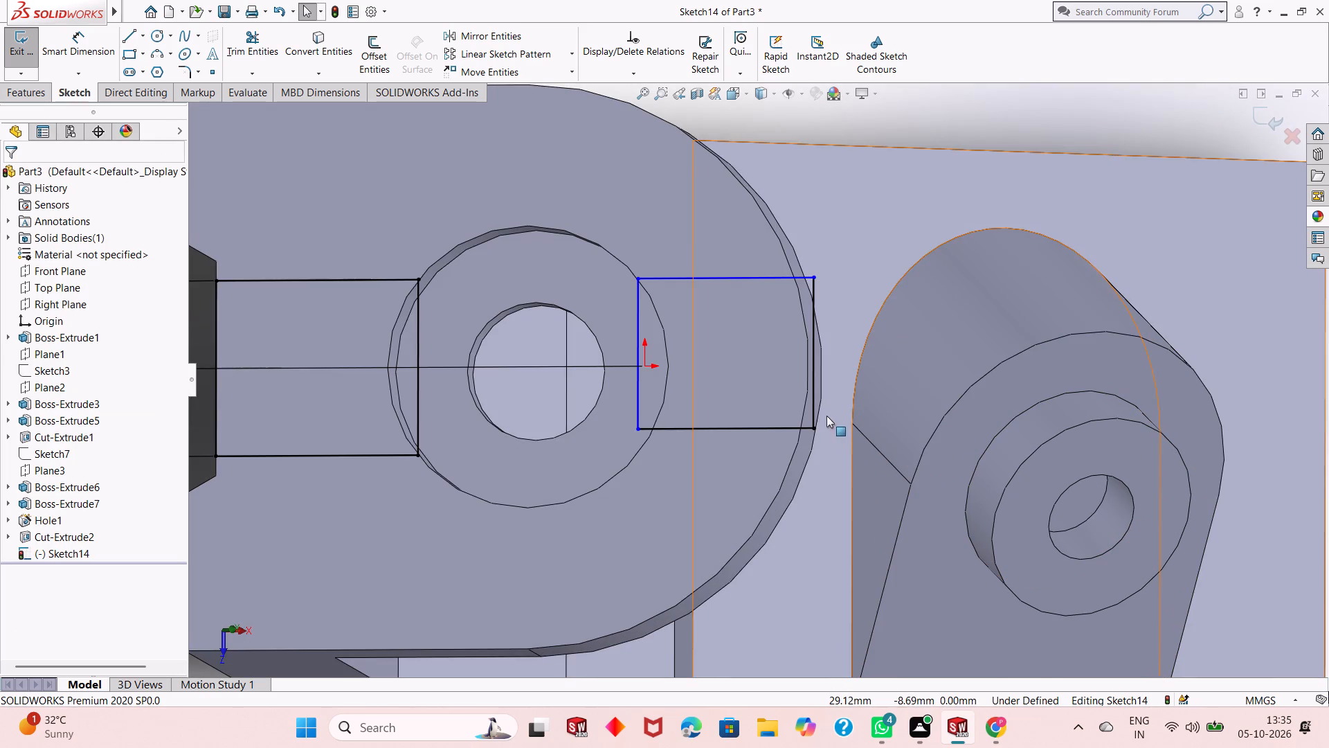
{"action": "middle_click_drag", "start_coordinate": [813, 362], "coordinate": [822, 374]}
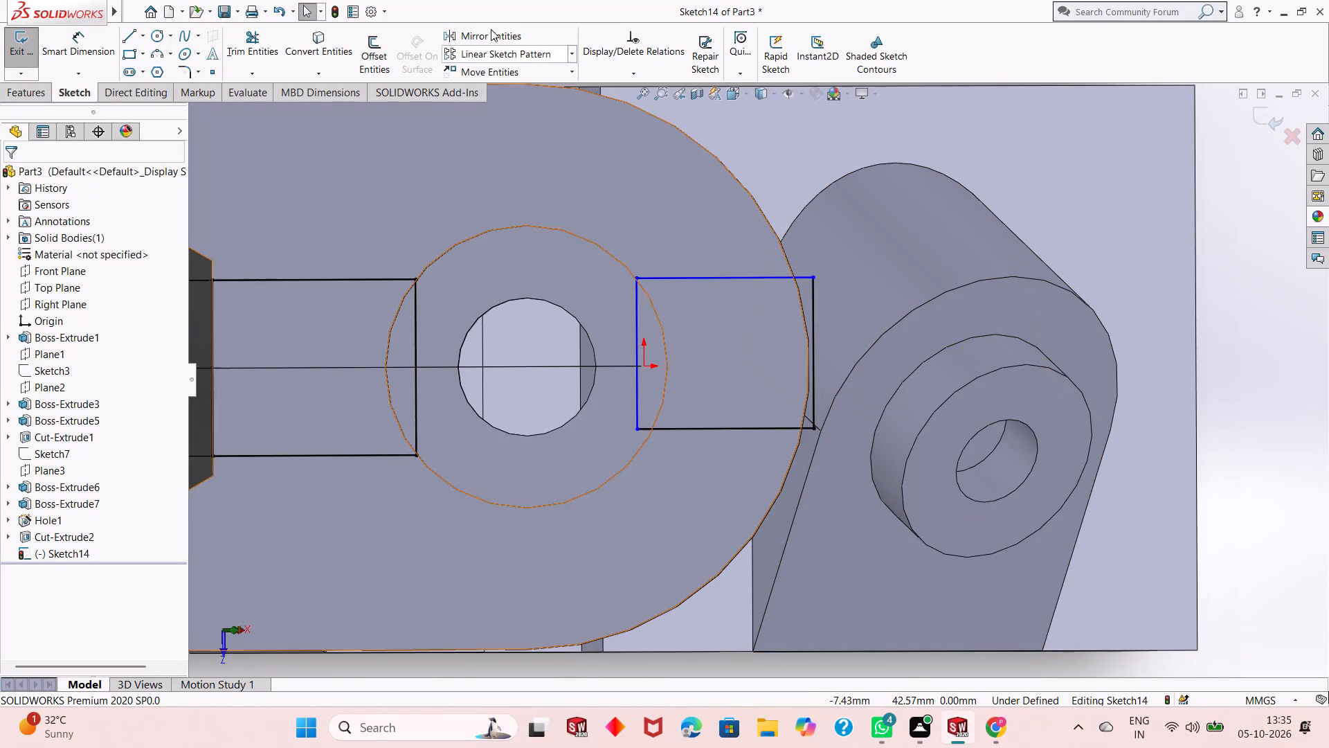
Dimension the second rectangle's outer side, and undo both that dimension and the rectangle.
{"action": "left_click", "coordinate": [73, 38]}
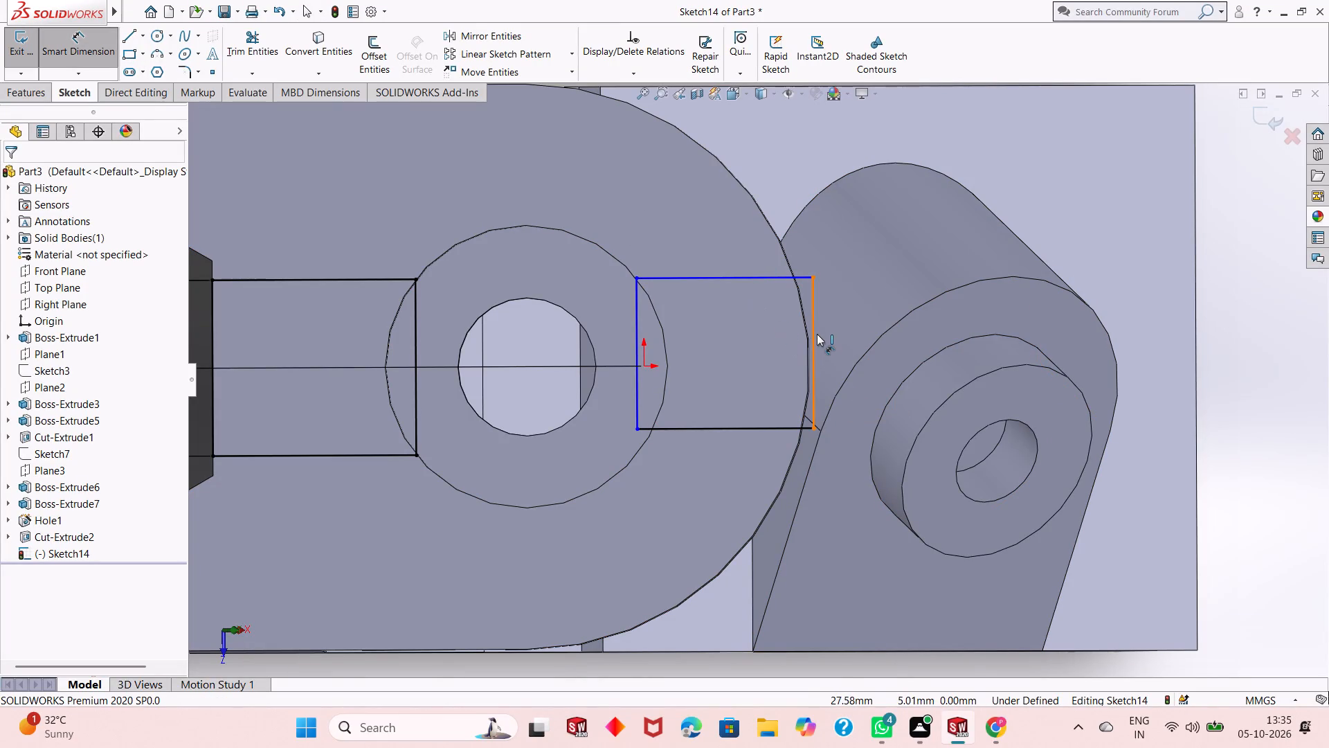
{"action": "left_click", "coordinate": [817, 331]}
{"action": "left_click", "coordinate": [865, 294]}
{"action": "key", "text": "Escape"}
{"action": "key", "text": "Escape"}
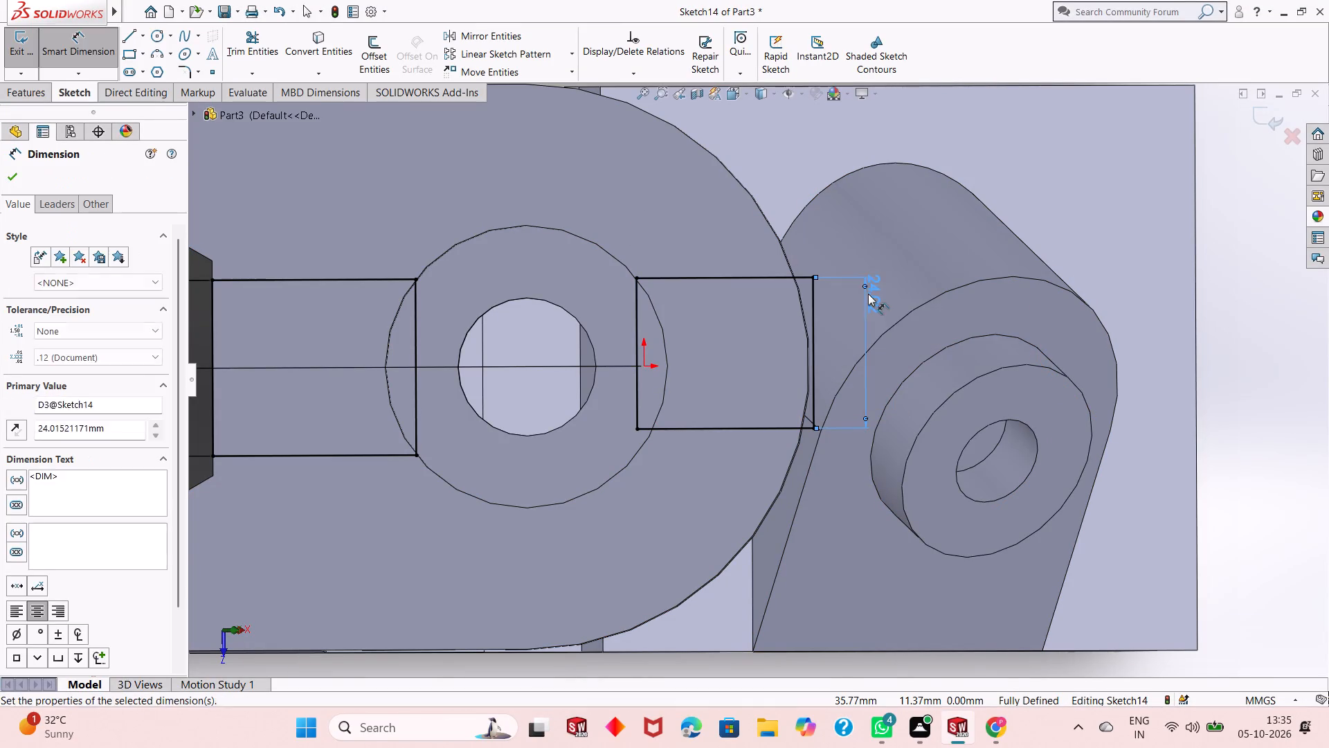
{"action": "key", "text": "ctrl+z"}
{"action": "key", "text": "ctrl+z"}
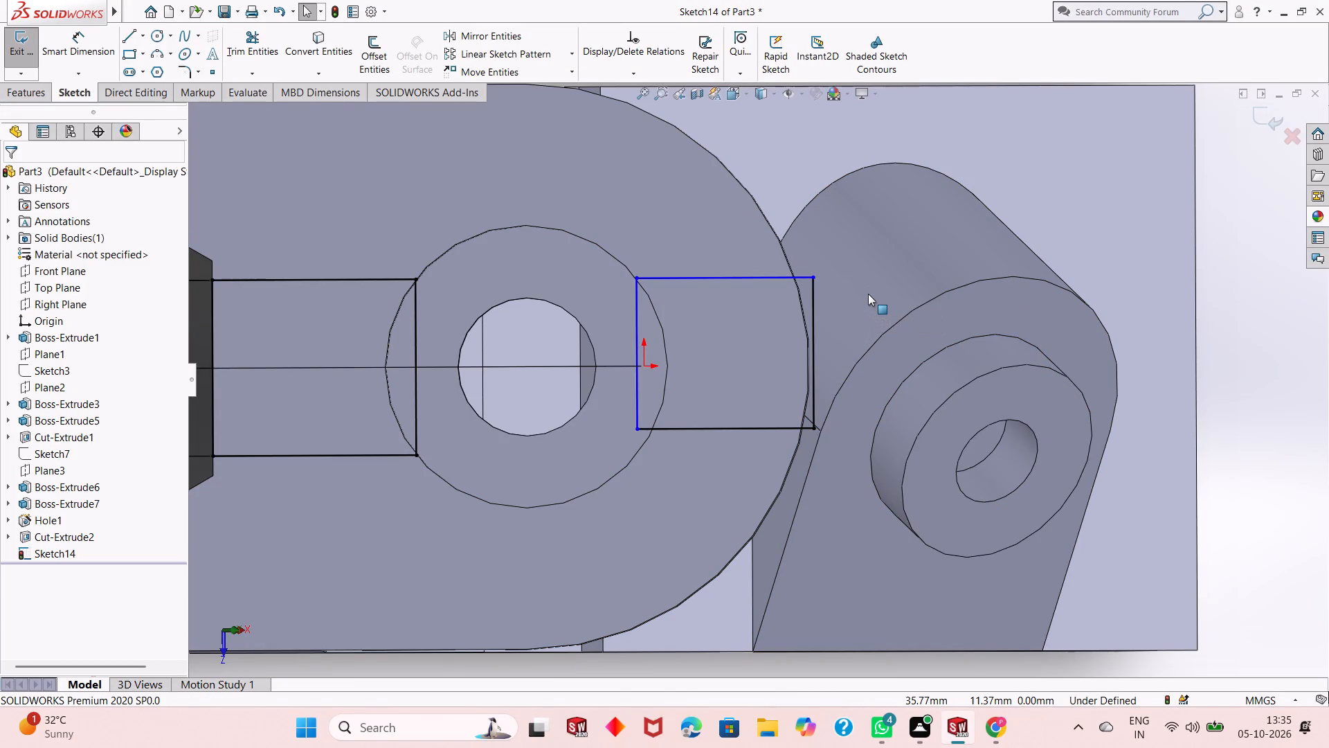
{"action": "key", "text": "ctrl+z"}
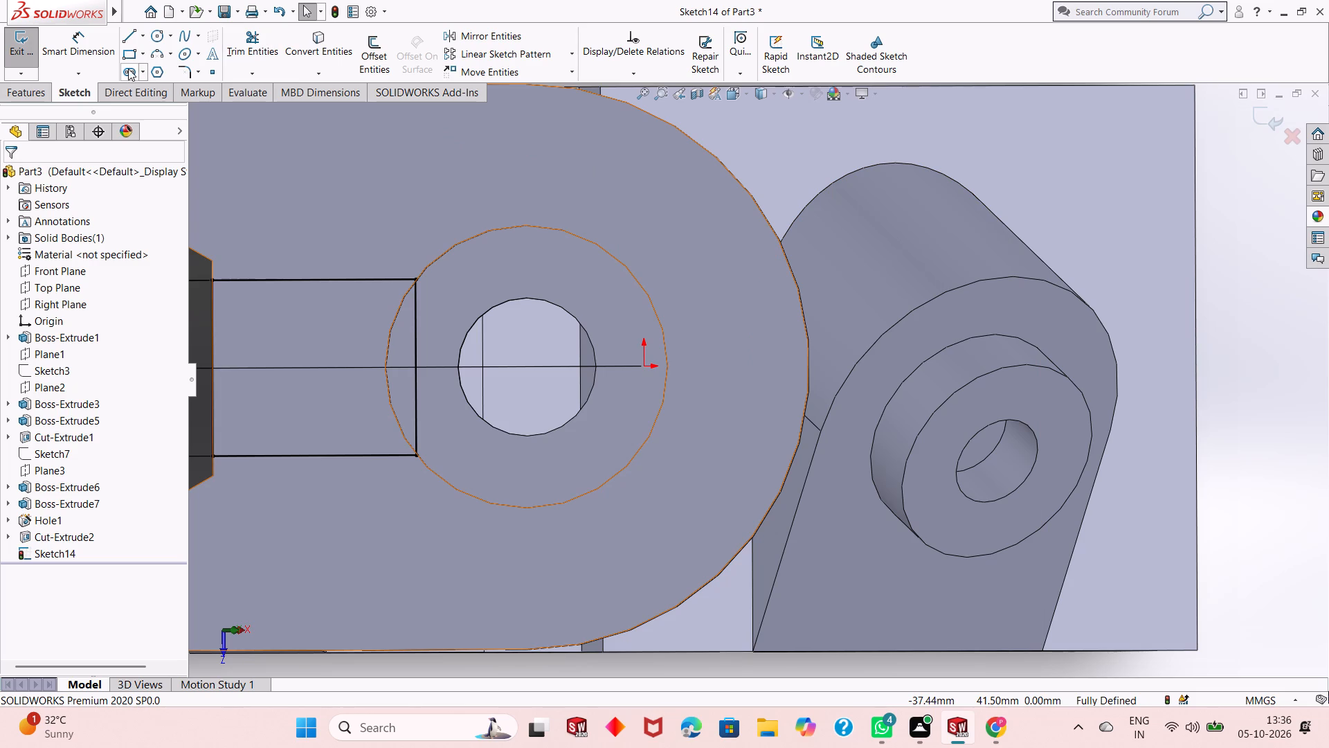
Sketch a corner rectangle about 27 by 30 mm from just inside the counterbore's rim to the plate's rounded end.
{"action": "left_click", "coordinate": [129, 52]}
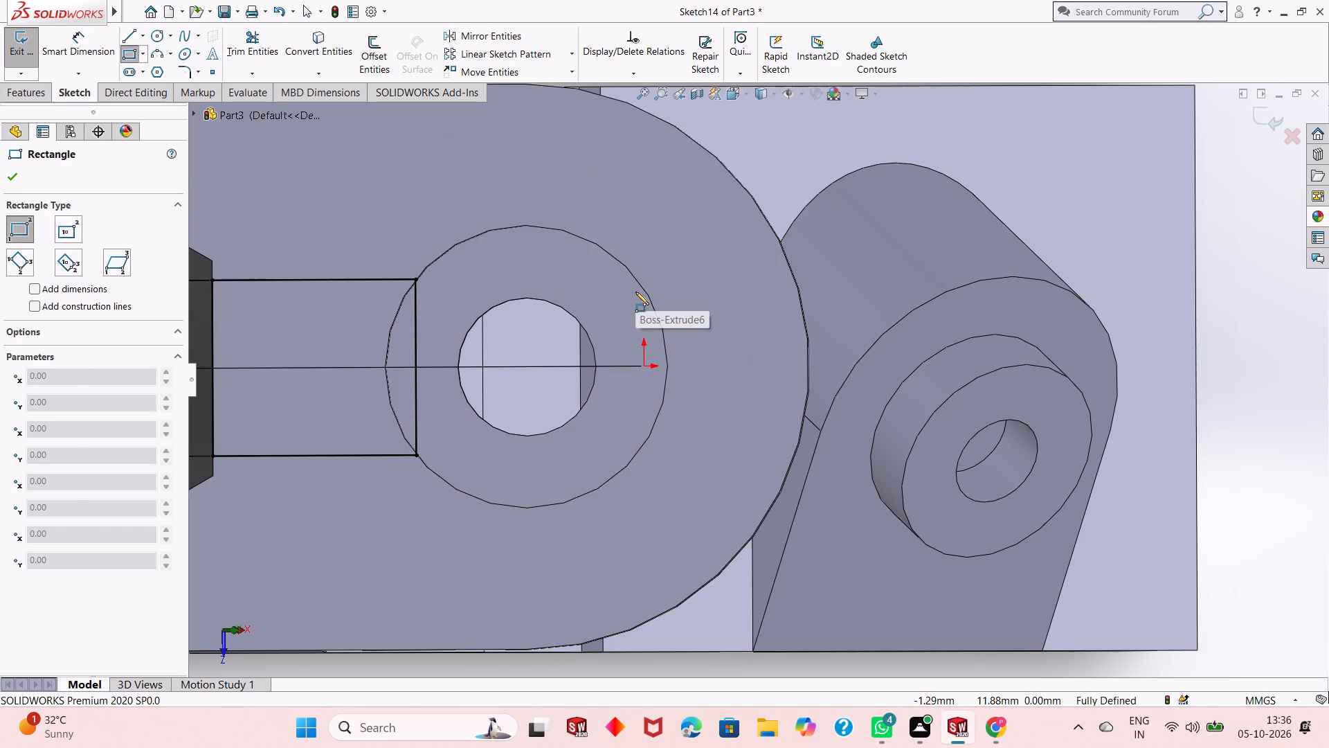
{"action": "left_click", "coordinate": [635, 293]}
{"action": "left_click", "coordinate": [806, 481]}
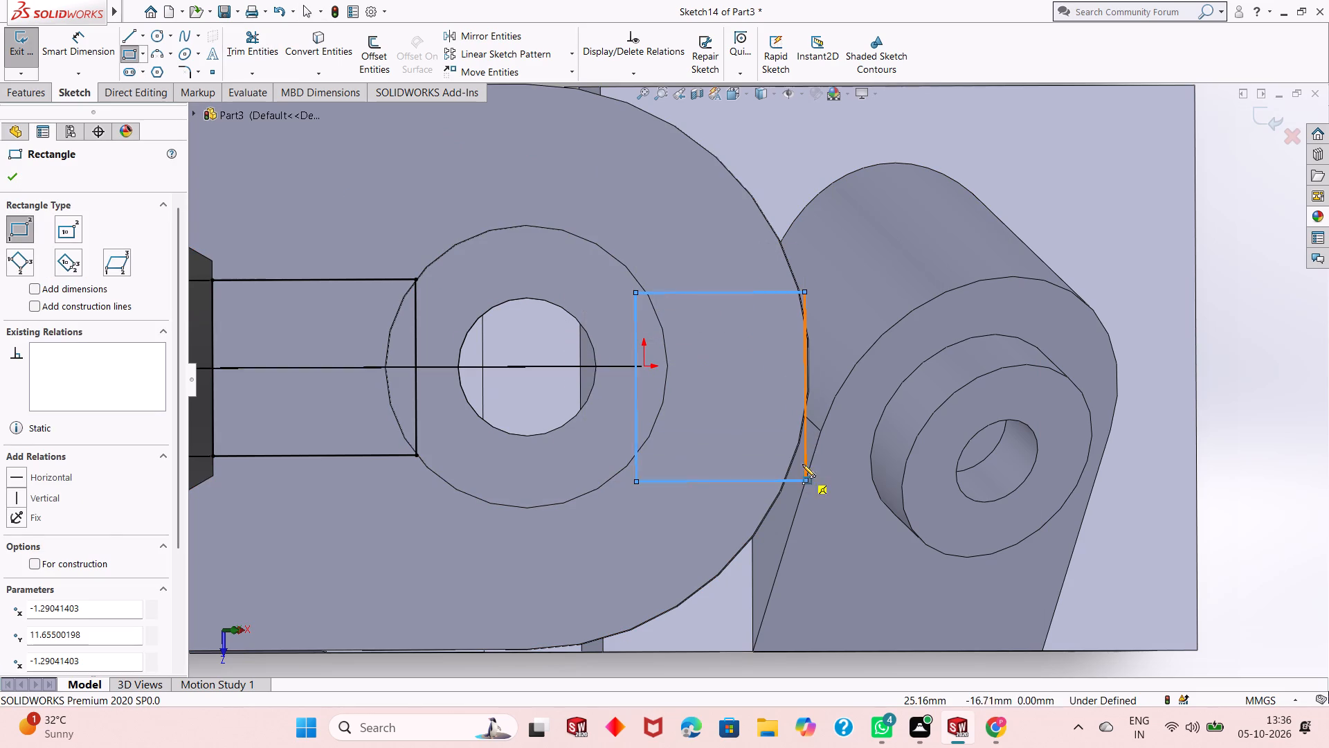
{"action": "key", "text": "grave"}
{"action": "key", "text": "Escape"}
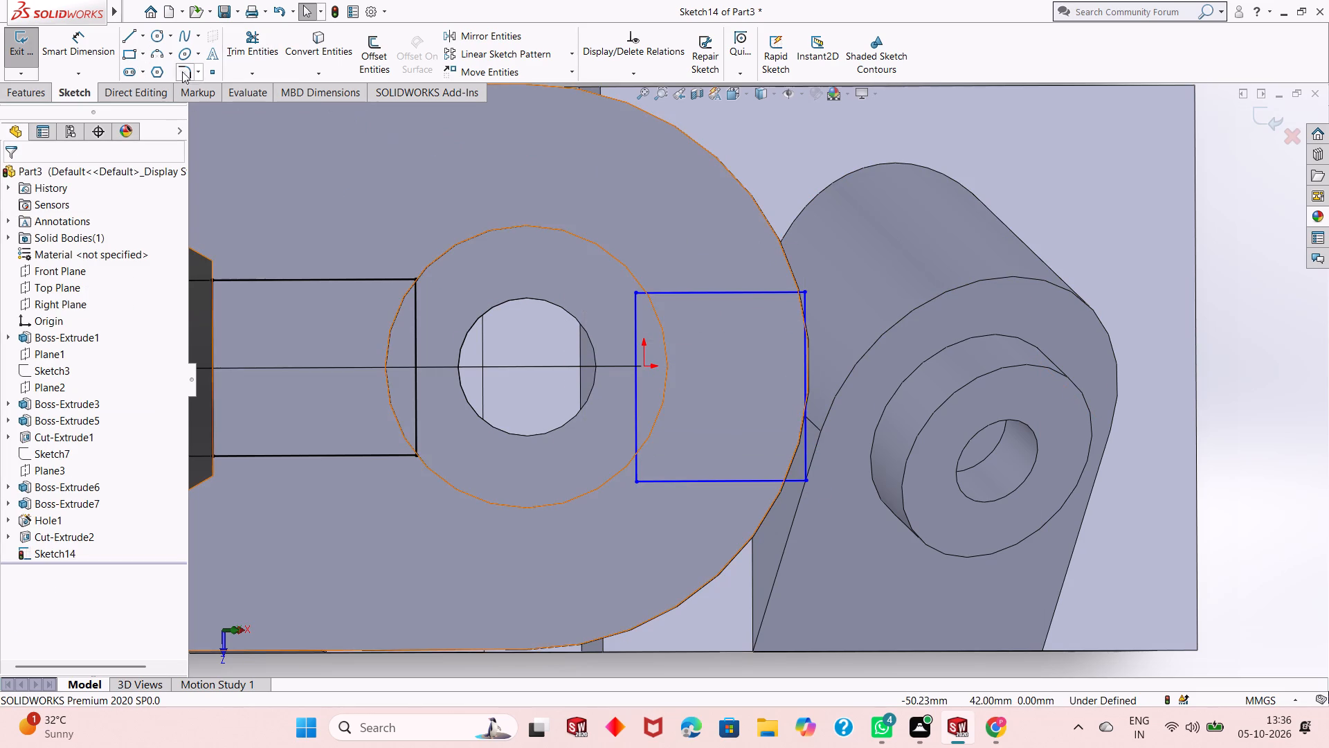
Dimension the new rectangle's side at the plate's rounded end to 28 mm.
{"action": "left_click", "coordinate": [95, 47]}
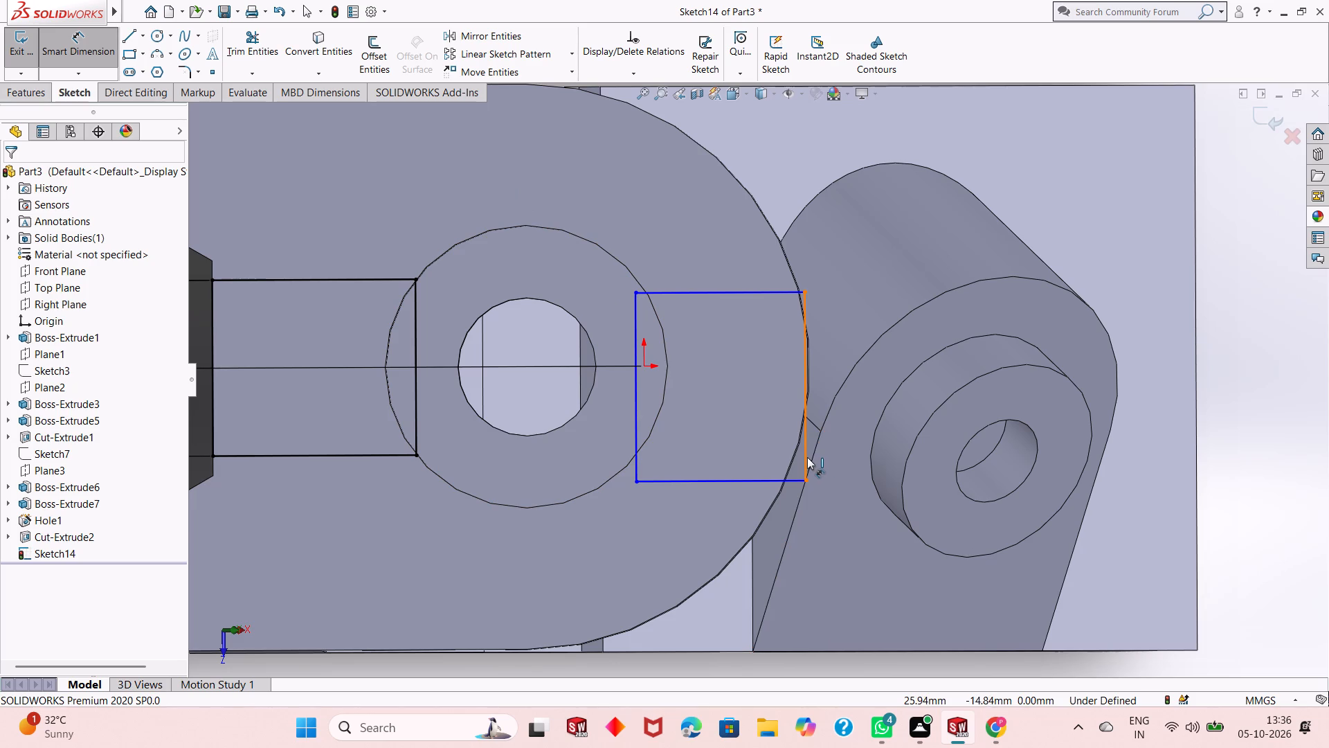
{"action": "left_click", "coordinate": [807, 456]}
{"action": "left_click", "coordinate": [854, 478]}
{"action": "type", "text": "28"}
{"action": "key", "text": "Return"}
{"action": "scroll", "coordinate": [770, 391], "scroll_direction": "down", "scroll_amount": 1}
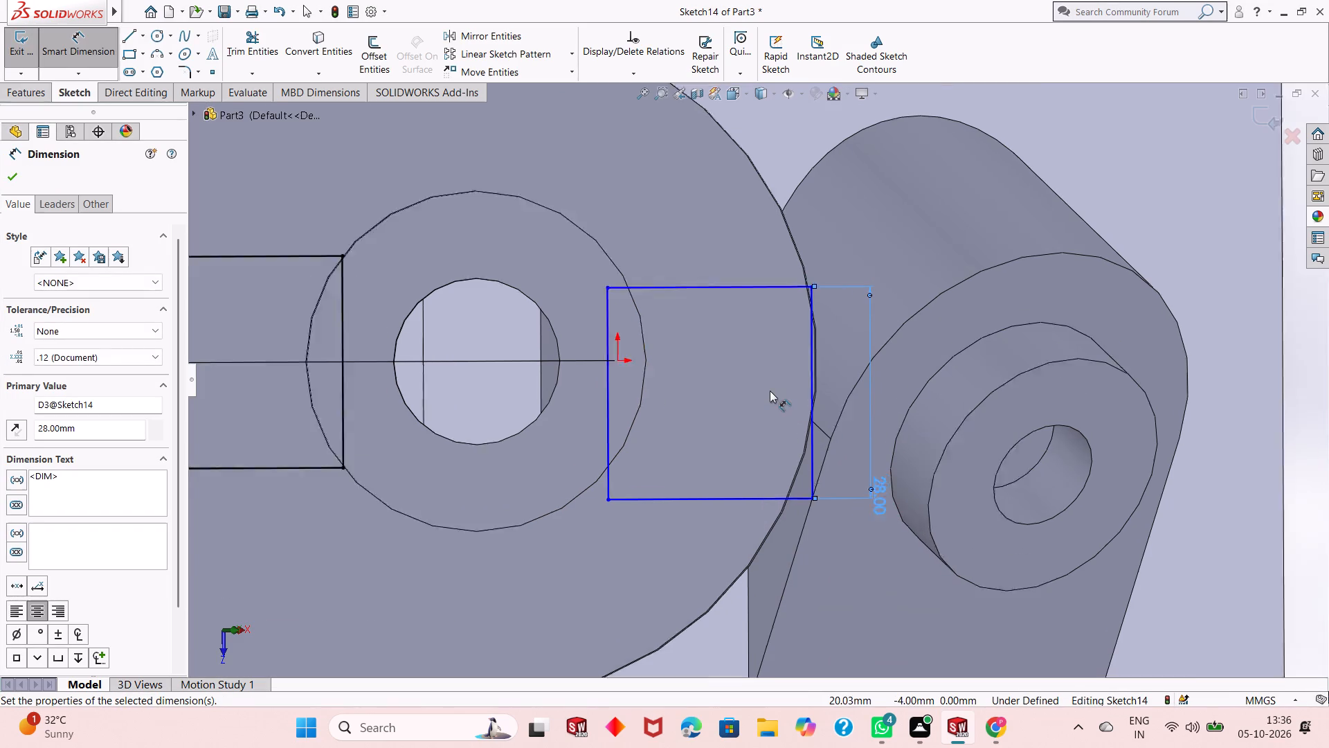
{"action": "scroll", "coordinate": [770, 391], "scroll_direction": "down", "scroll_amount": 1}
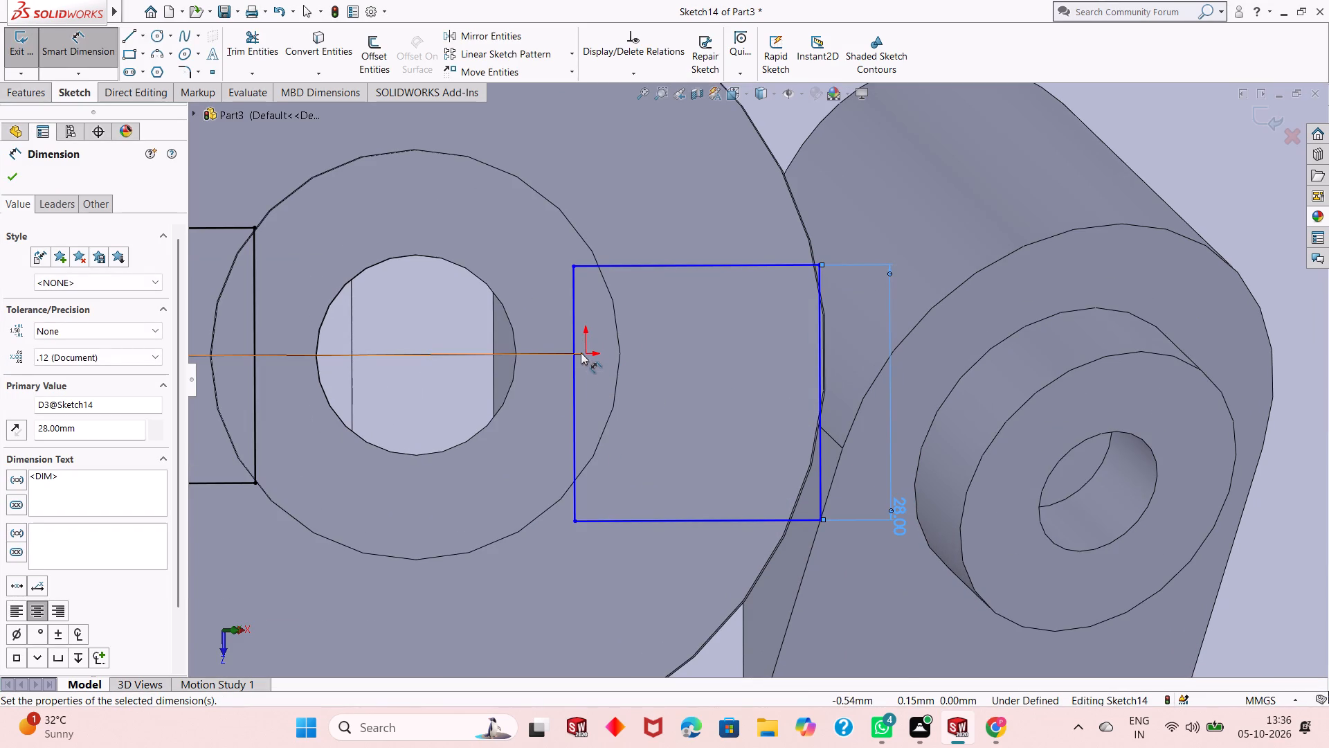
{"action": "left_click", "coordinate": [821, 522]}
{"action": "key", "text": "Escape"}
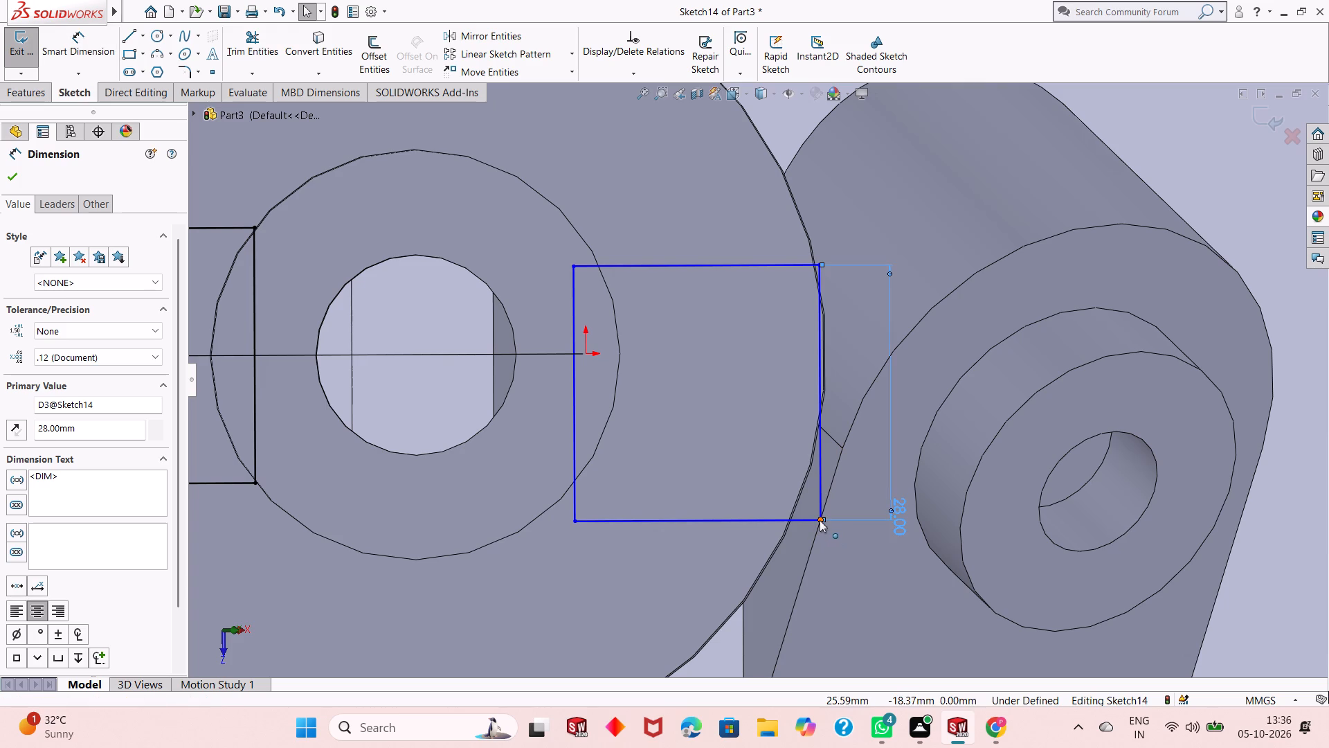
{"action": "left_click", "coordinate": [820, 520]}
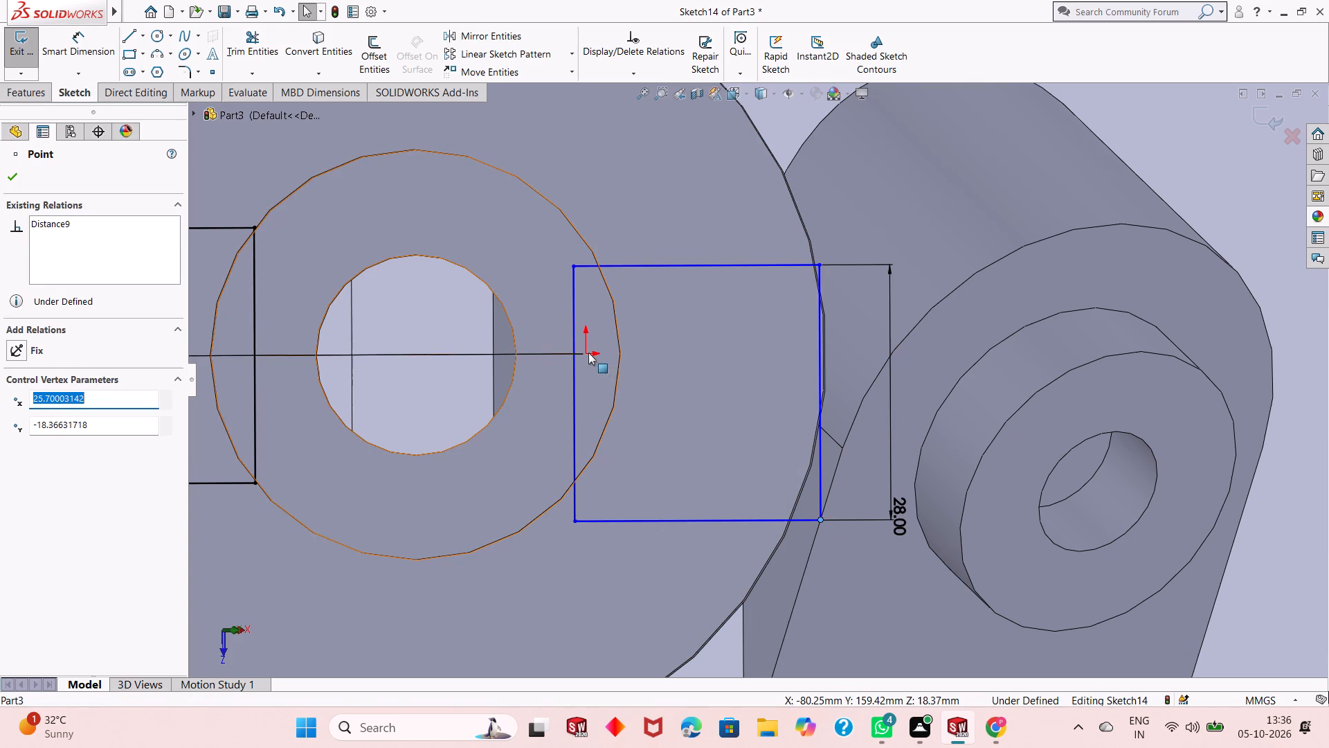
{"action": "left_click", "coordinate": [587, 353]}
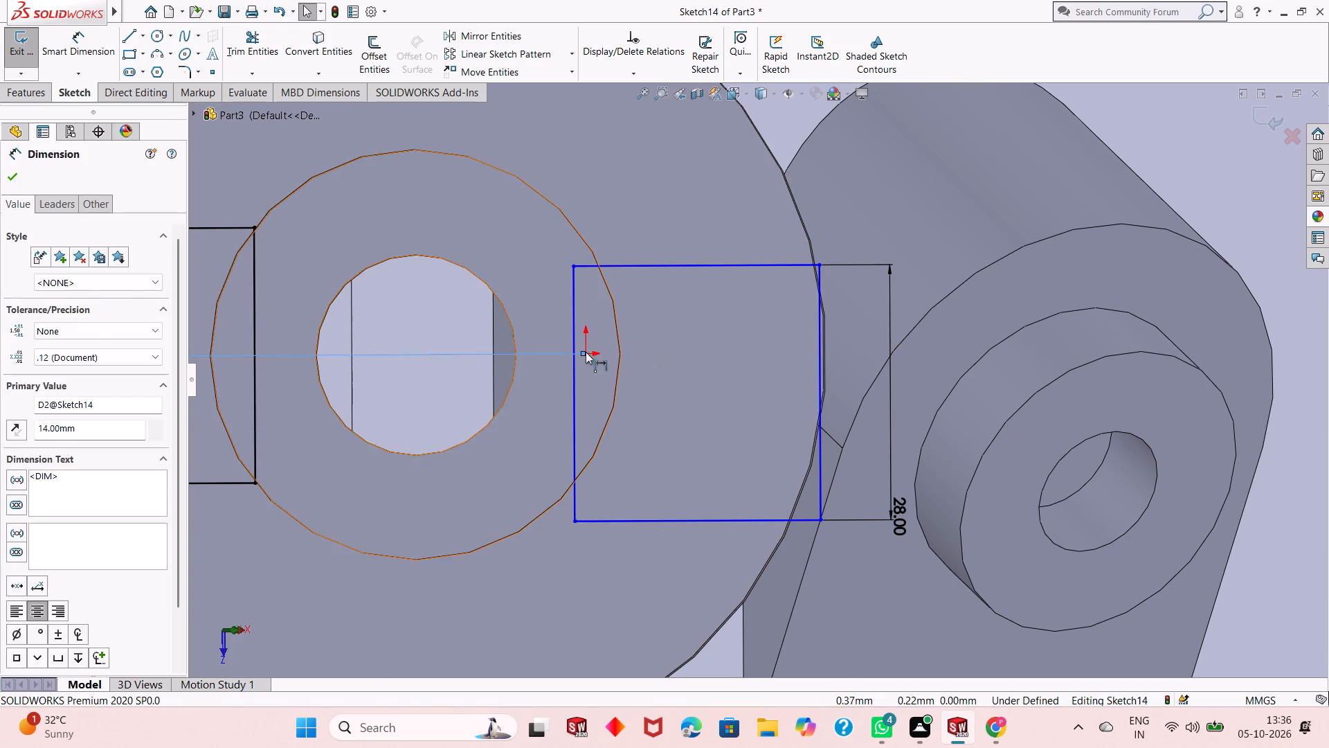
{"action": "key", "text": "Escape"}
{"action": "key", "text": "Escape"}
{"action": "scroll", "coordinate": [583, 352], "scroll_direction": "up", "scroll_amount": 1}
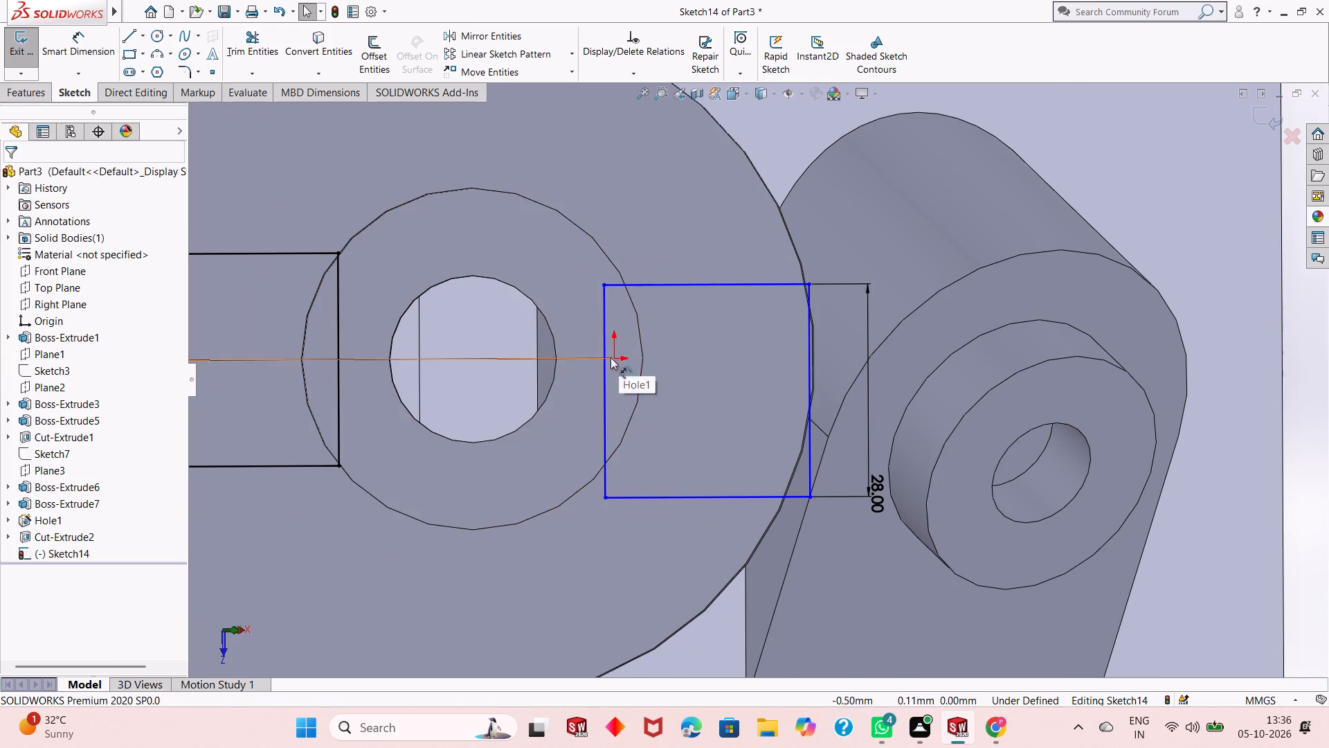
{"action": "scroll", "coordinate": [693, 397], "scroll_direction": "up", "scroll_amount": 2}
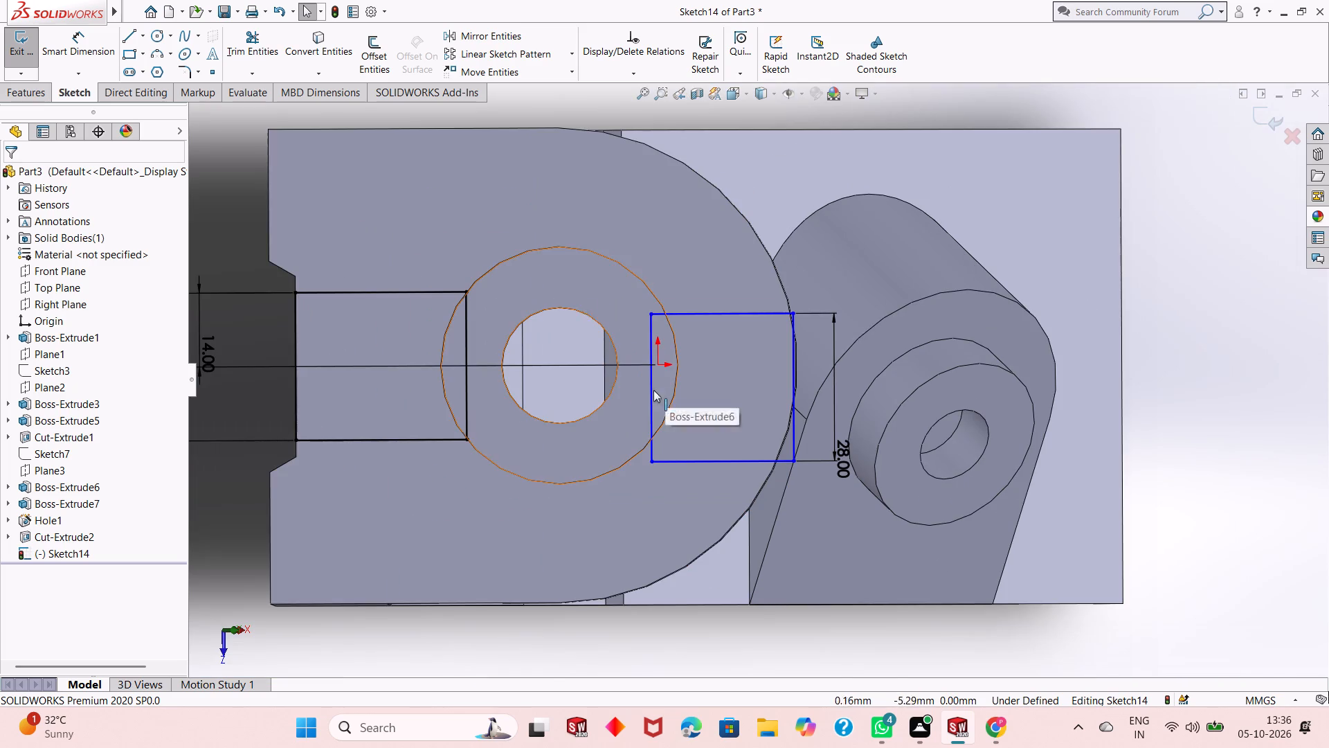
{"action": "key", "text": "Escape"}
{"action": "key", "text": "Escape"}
Dimension the vertical distance from the origin to the lower outer corner of the rounded-end rectangle as 14 mm.
{"action": "left_click", "coordinate": [62, 43]}
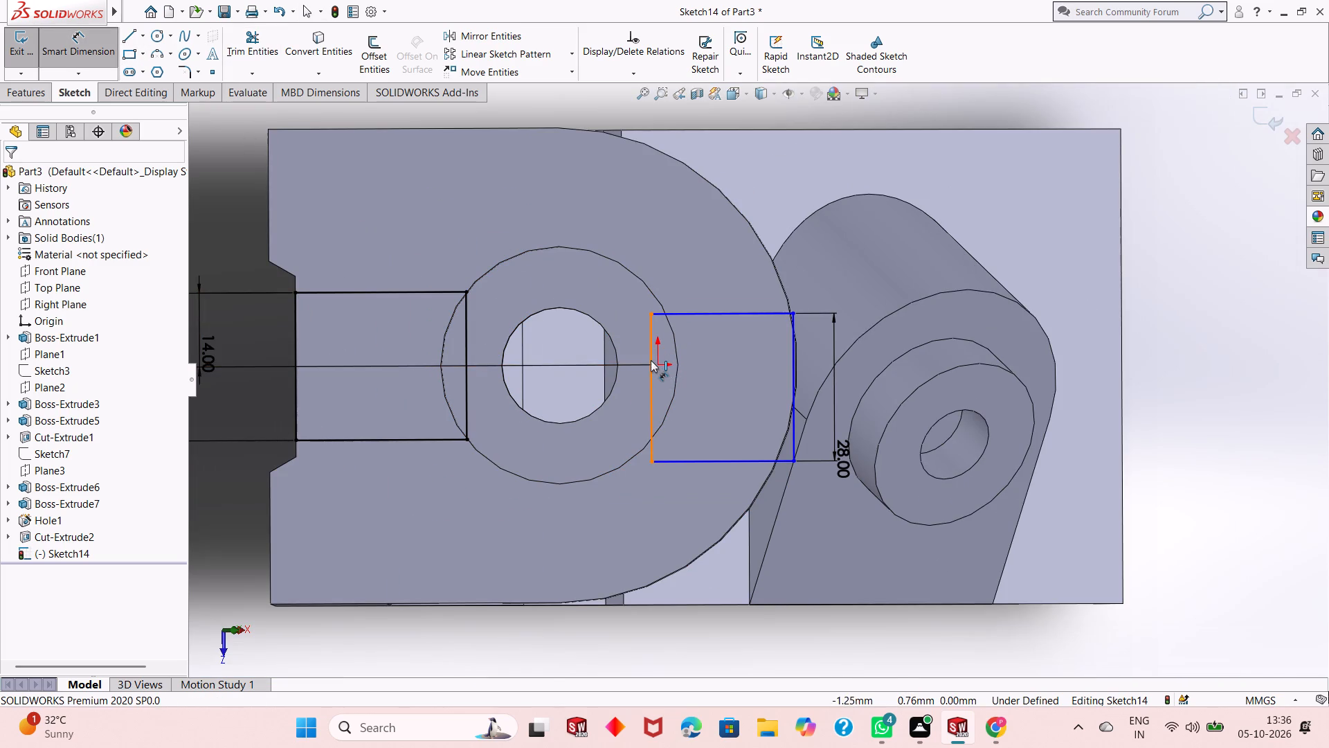
{"action": "key", "text": "ctrl+8"}
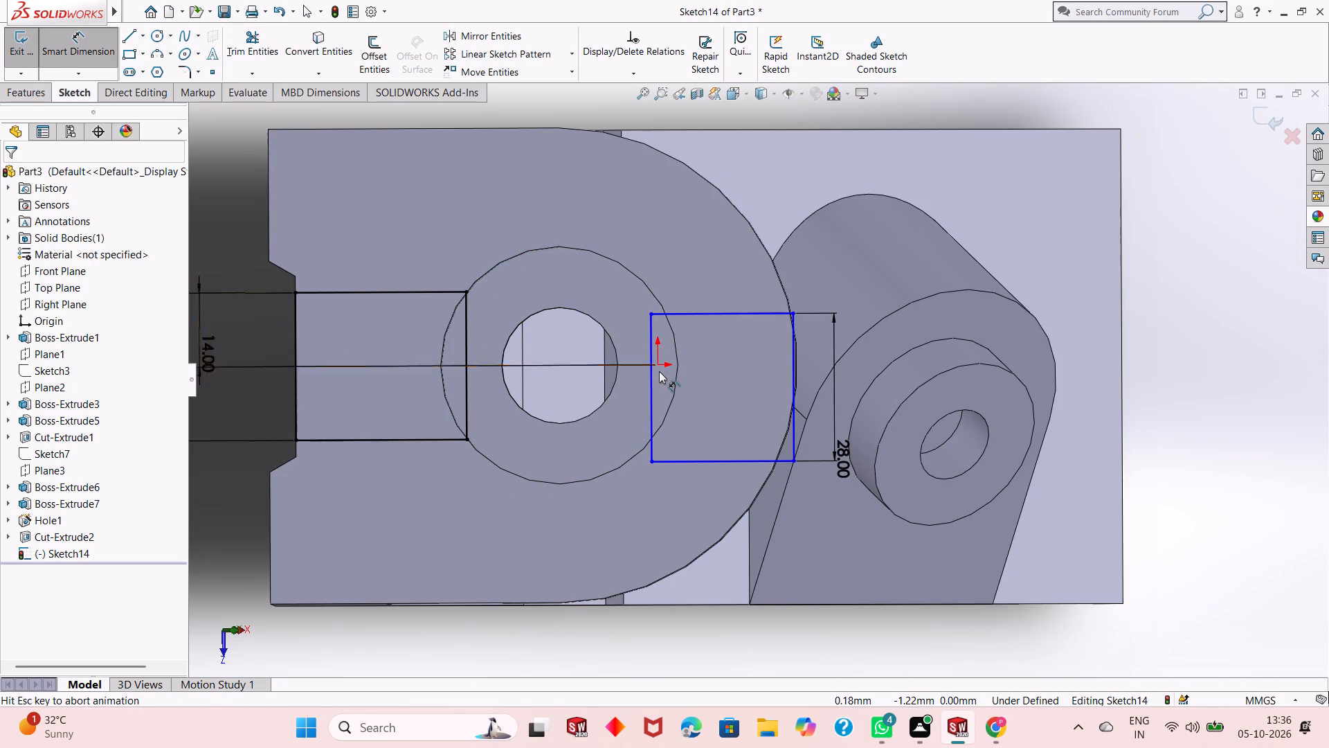
{"action": "scroll", "coordinate": [736, 386], "scroll_direction": "down", "scroll_amount": 8}
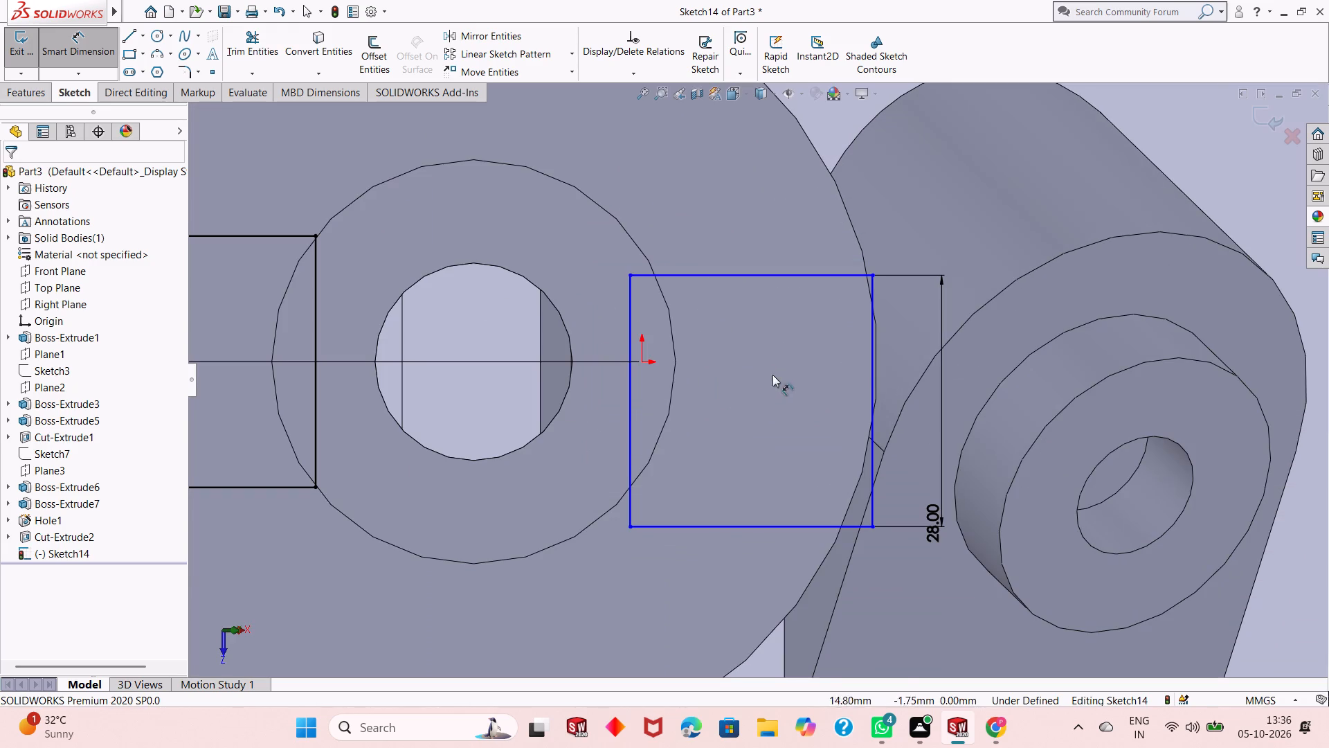
{"action": "left_click", "coordinate": [642, 363]}
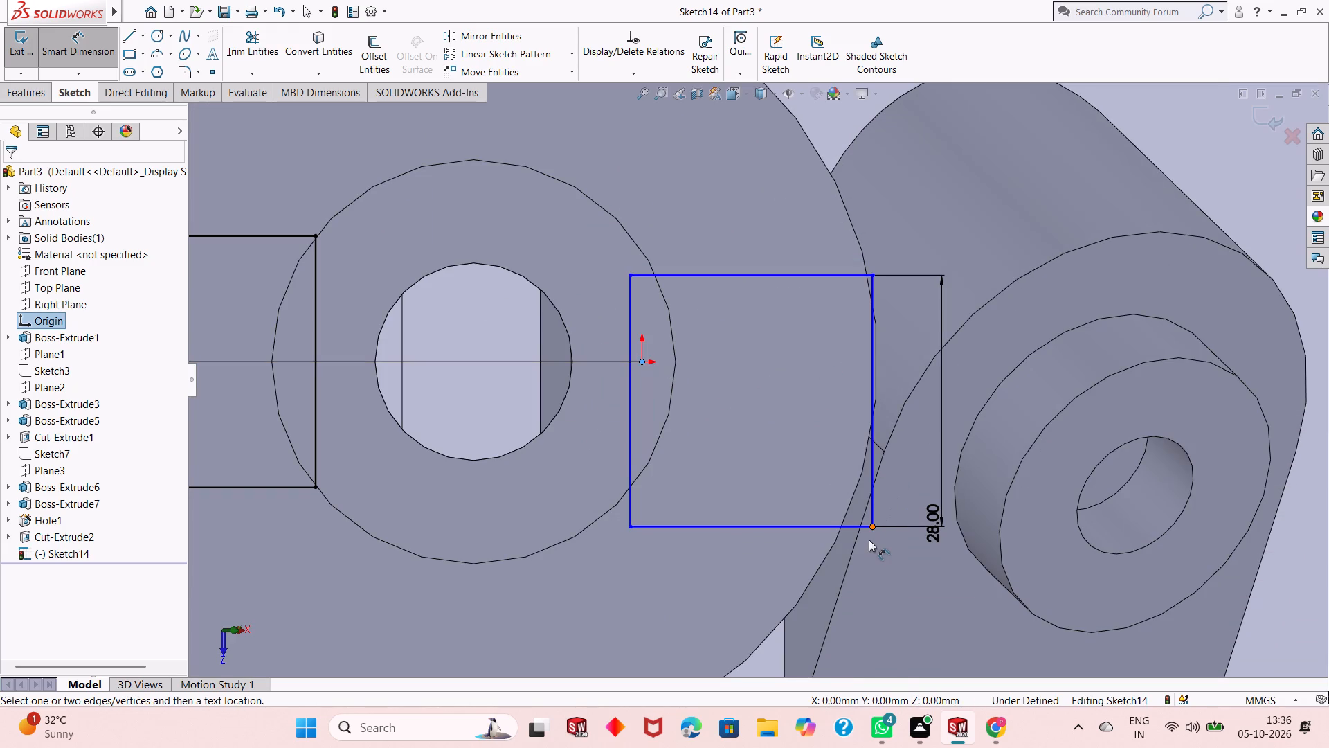
{"action": "left_click", "coordinate": [879, 528]}
{"action": "left_click", "coordinate": [874, 528]}
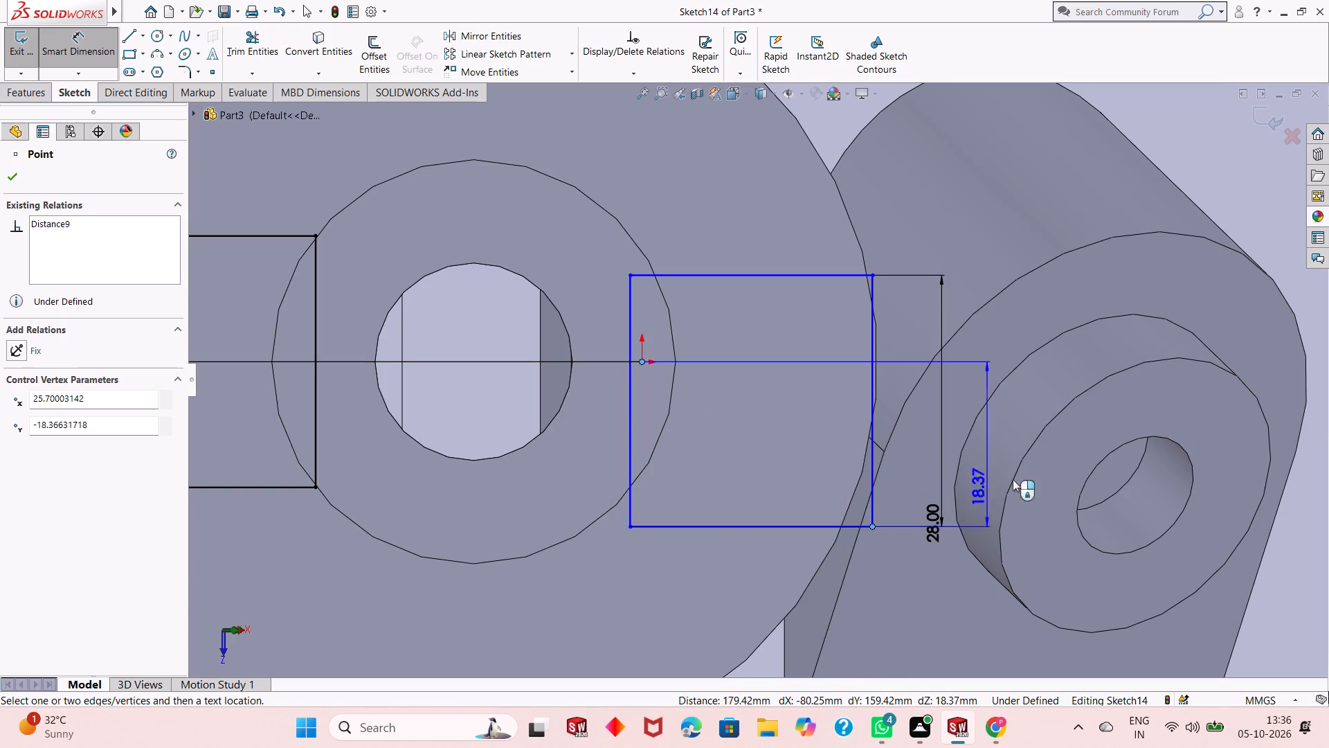
{"action": "left_click", "coordinate": [1049, 479]}
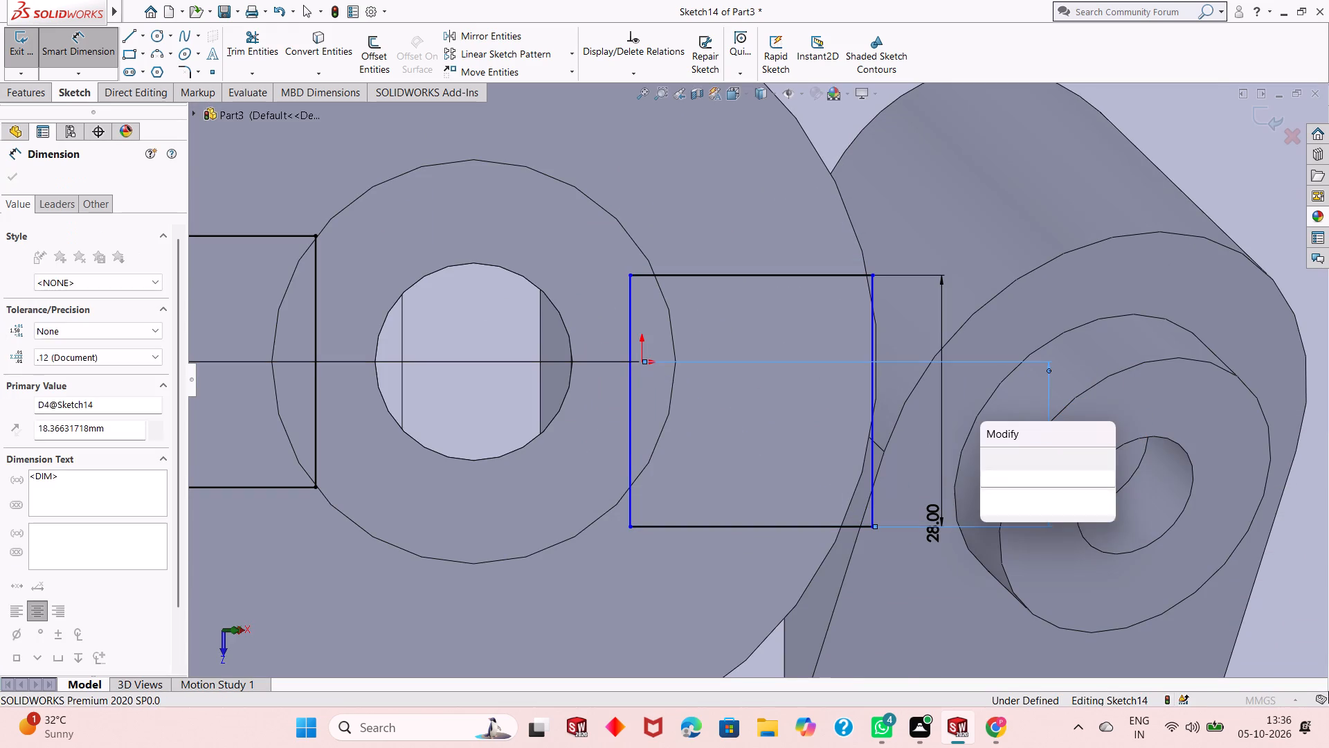
{"action": "type", "text": "14"}
{"action": "key", "text": "Return"}
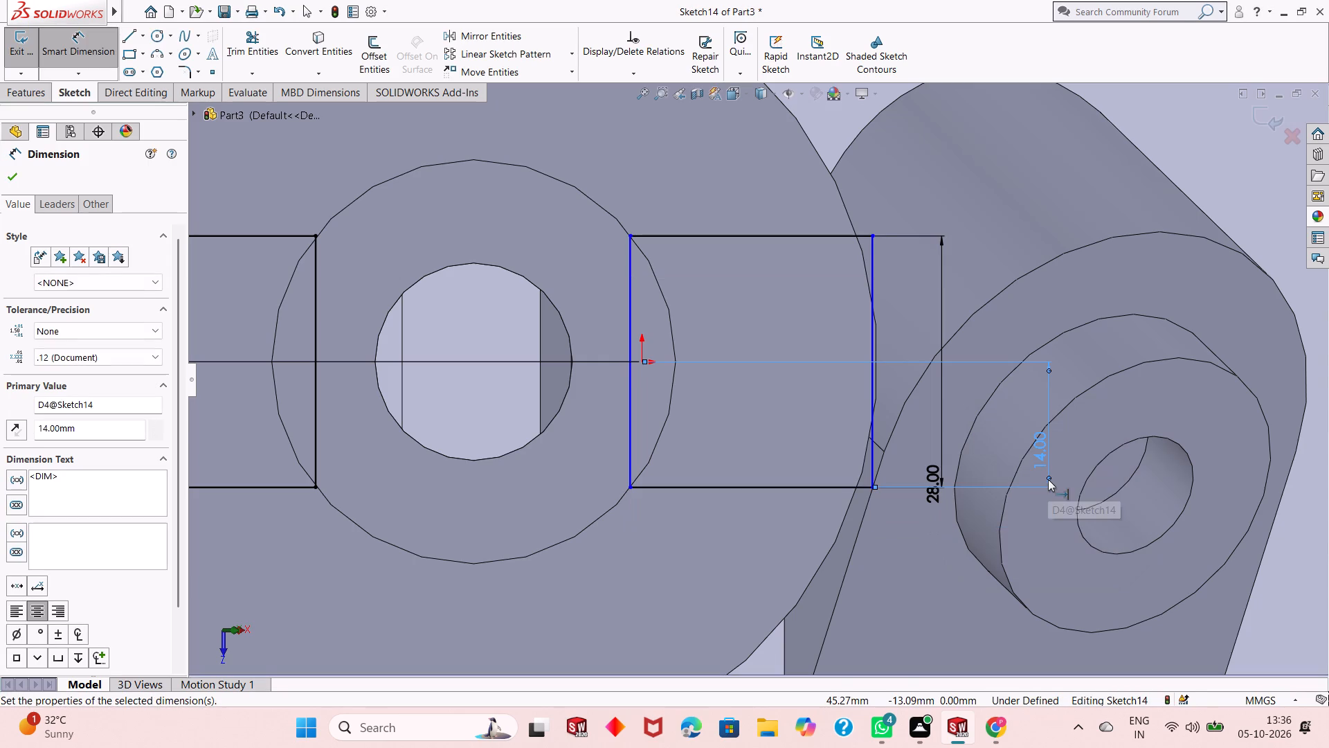
{"action": "scroll", "coordinate": [902, 425], "scroll_direction": "up", "scroll_amount": 1}
{"action": "key", "text": "Escape"}
{"action": "key", "text": "Escape"}
{"action": "key", "text": "Escape"}
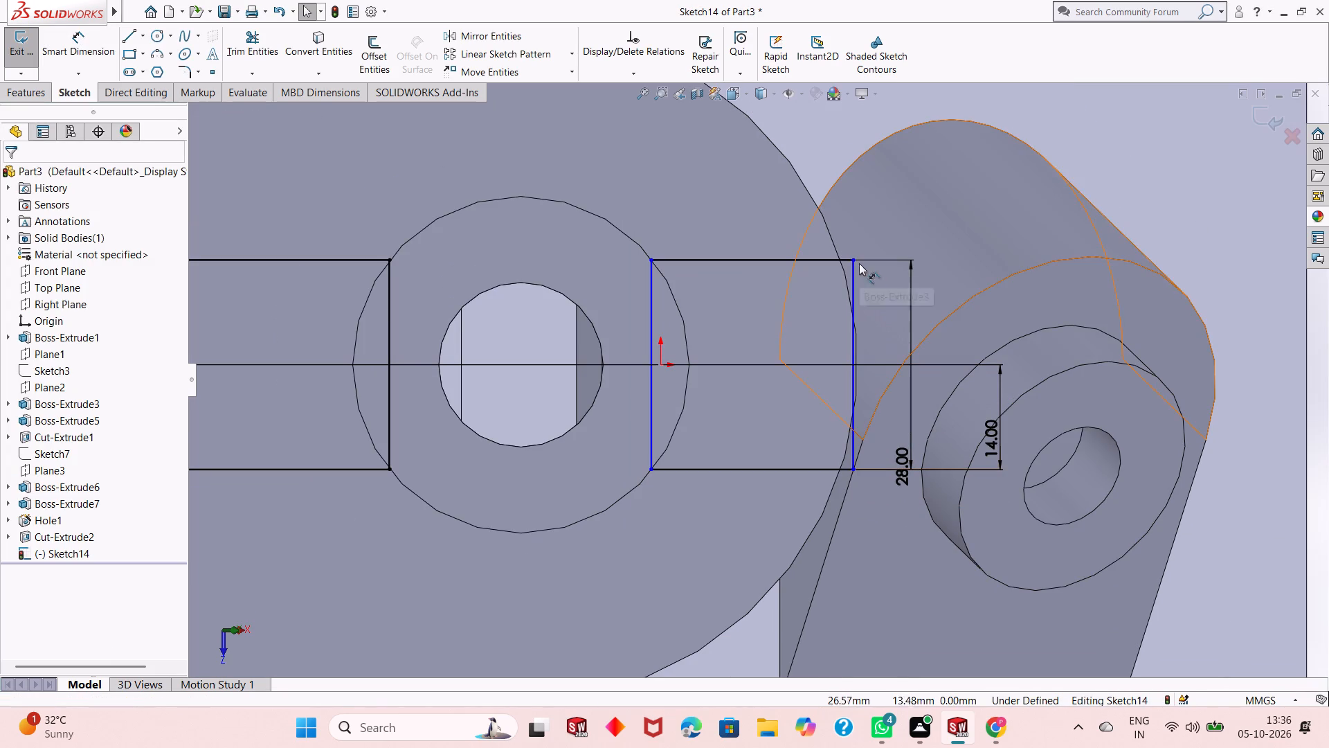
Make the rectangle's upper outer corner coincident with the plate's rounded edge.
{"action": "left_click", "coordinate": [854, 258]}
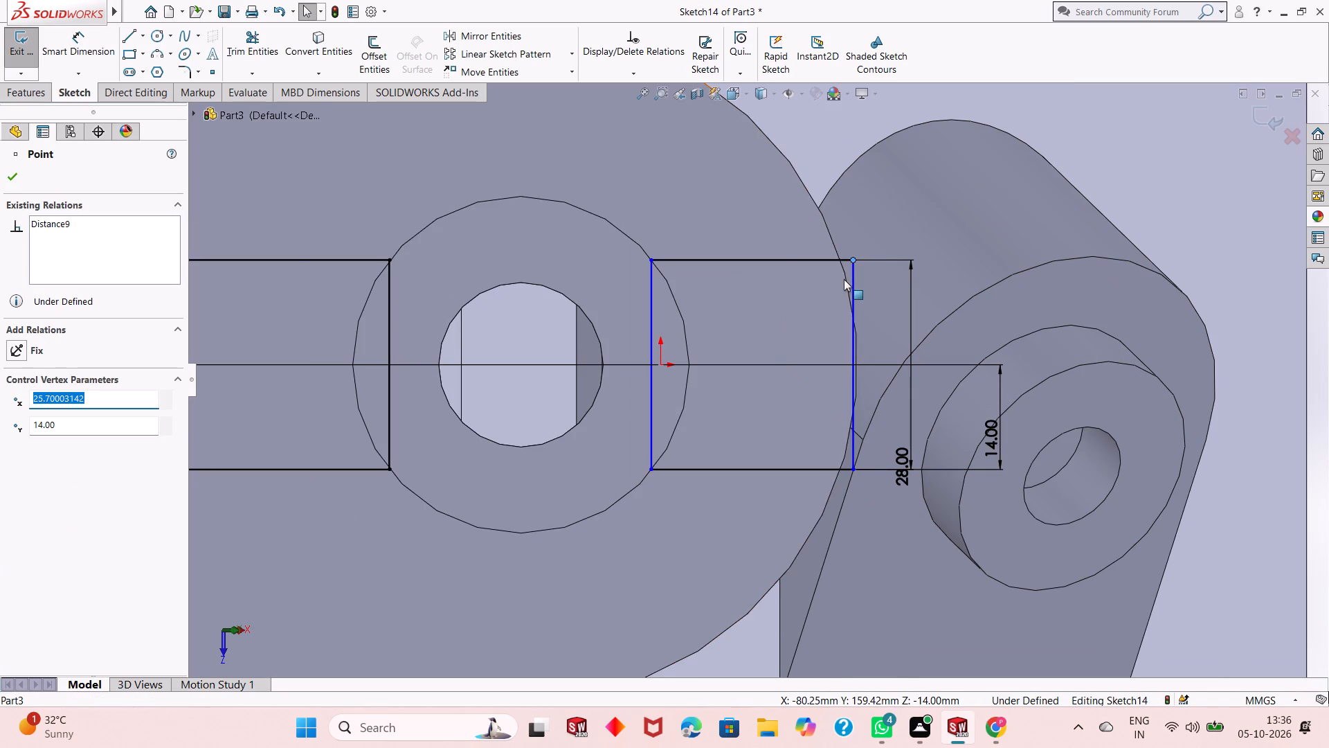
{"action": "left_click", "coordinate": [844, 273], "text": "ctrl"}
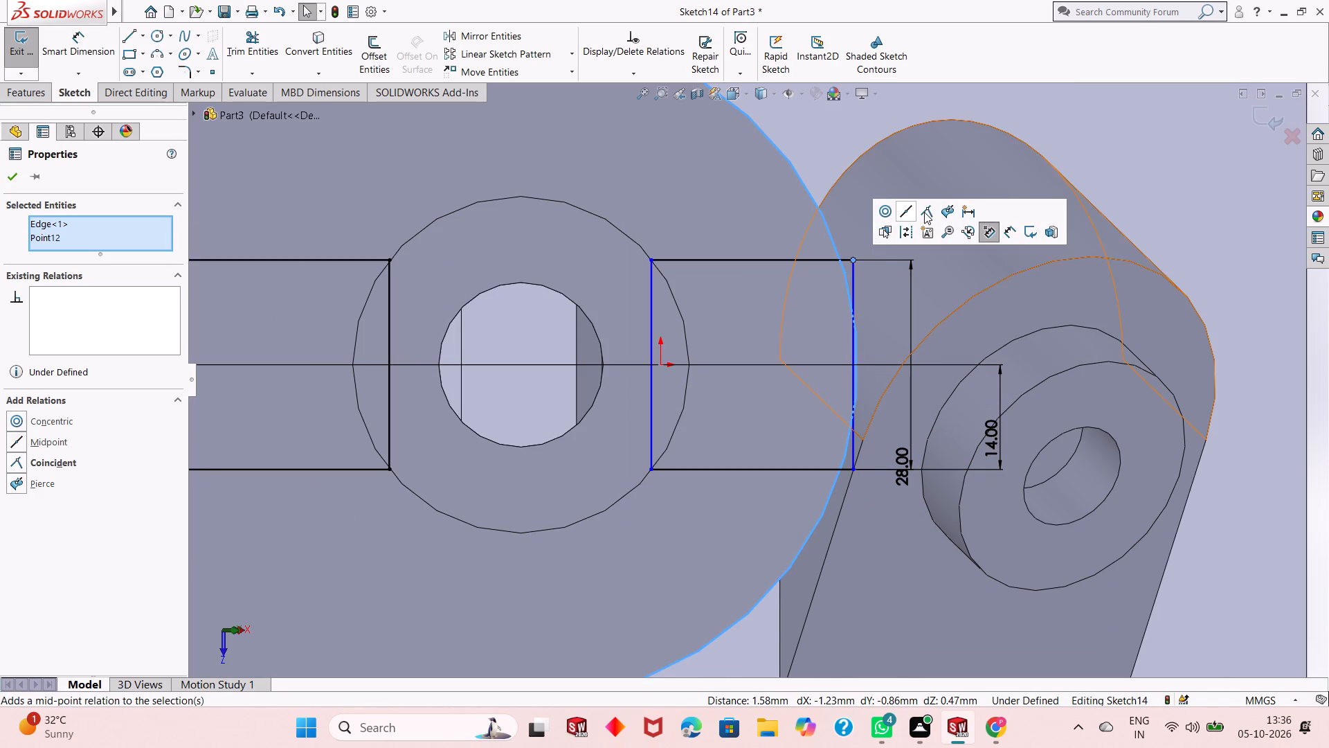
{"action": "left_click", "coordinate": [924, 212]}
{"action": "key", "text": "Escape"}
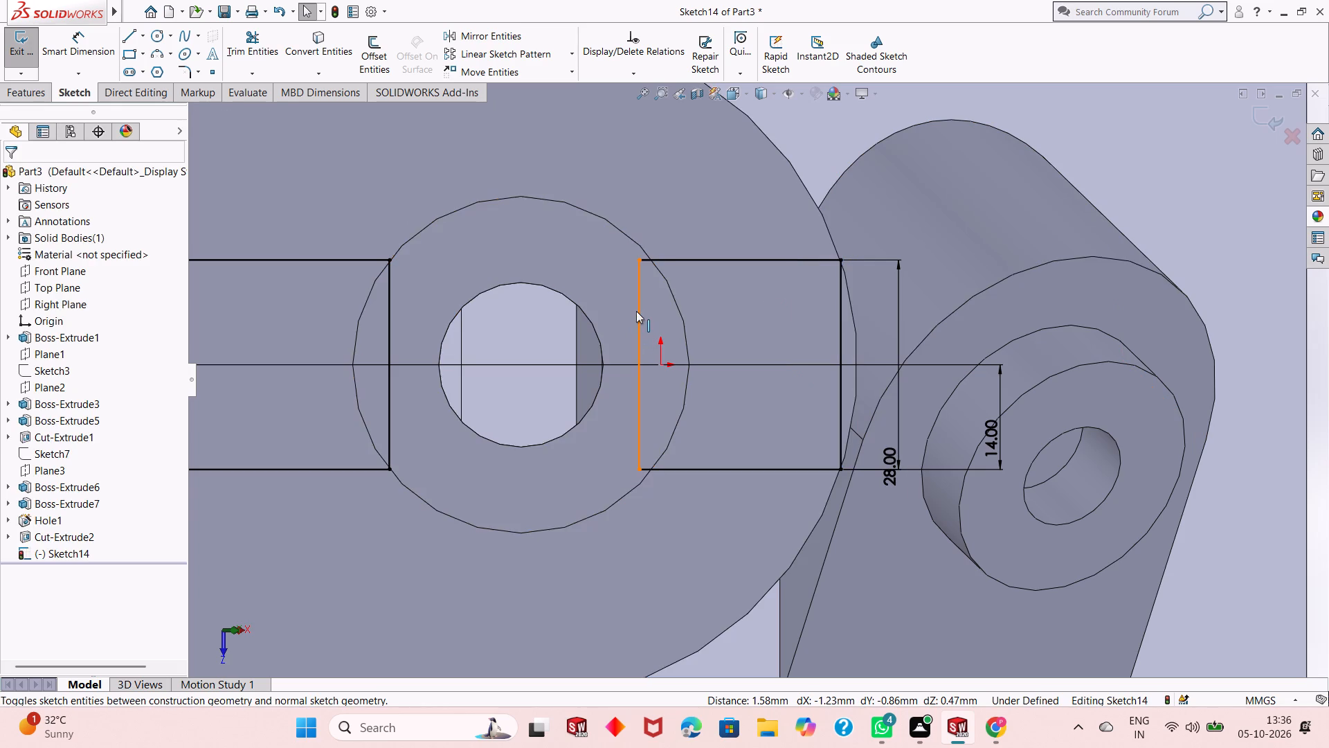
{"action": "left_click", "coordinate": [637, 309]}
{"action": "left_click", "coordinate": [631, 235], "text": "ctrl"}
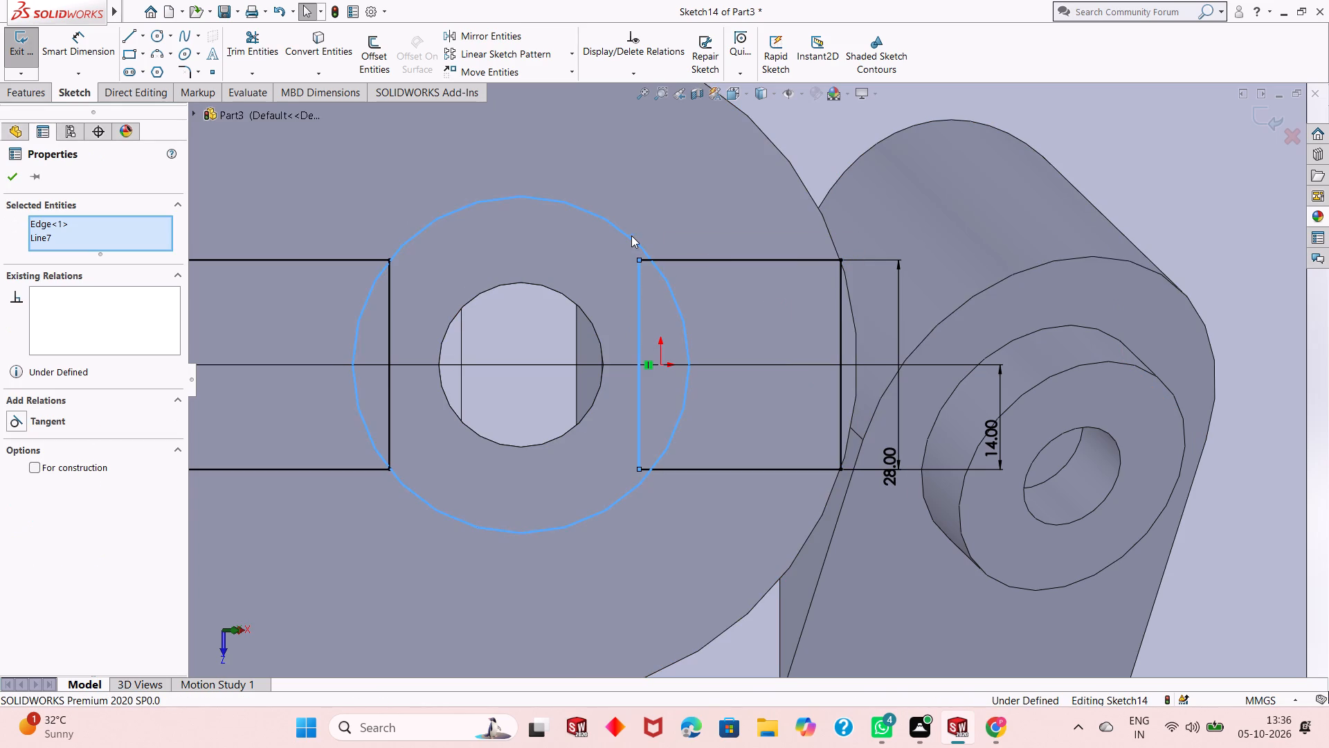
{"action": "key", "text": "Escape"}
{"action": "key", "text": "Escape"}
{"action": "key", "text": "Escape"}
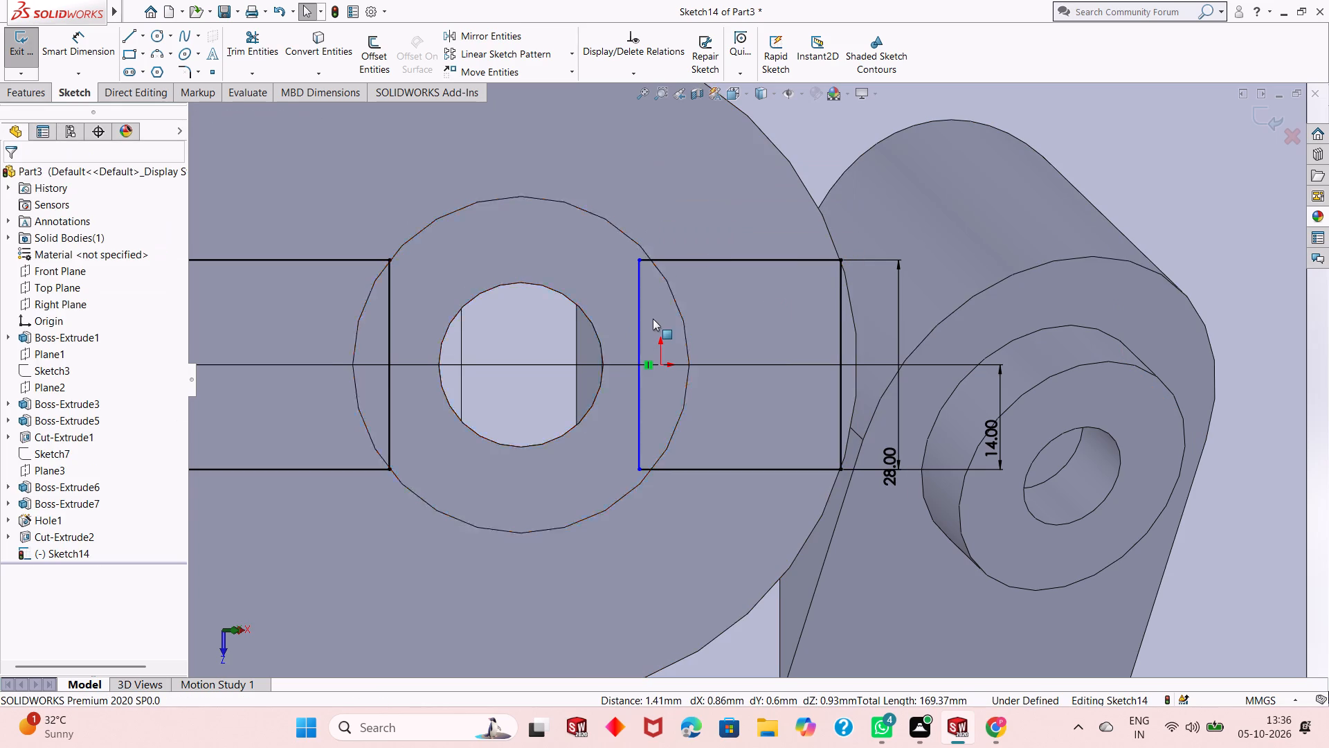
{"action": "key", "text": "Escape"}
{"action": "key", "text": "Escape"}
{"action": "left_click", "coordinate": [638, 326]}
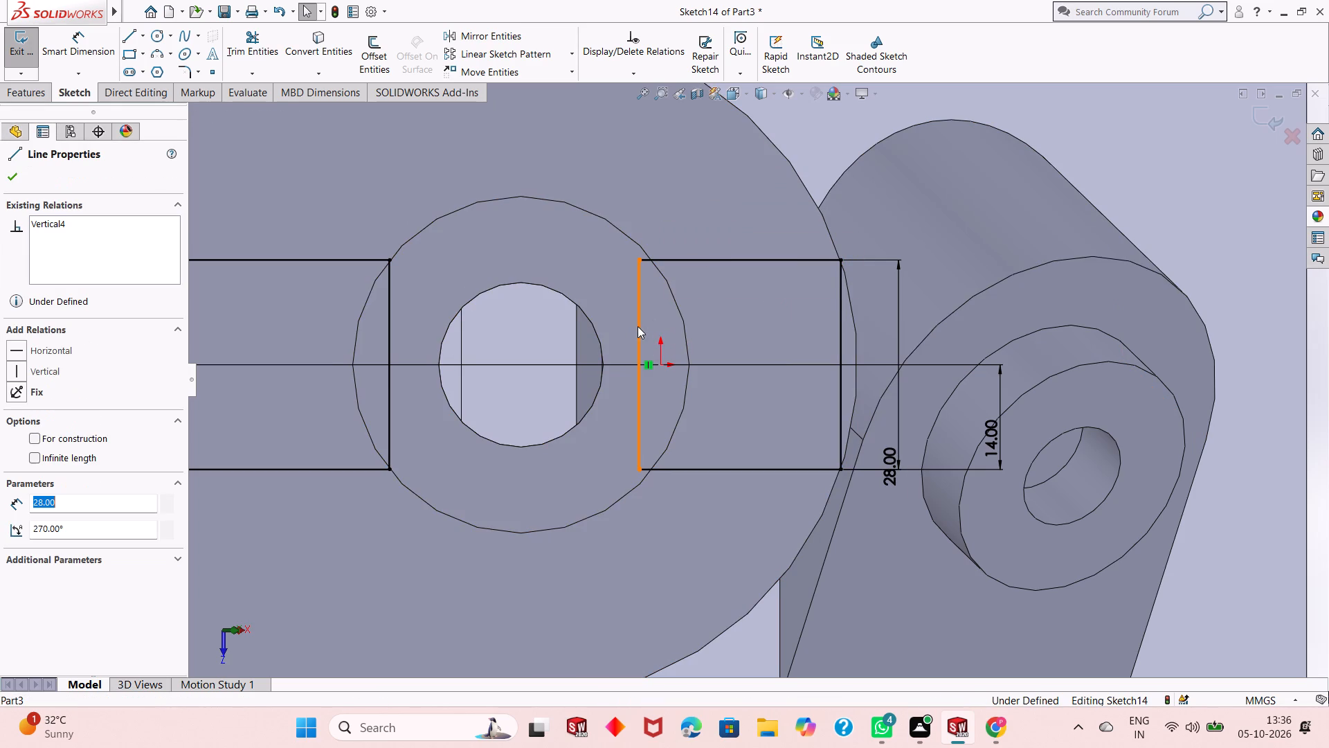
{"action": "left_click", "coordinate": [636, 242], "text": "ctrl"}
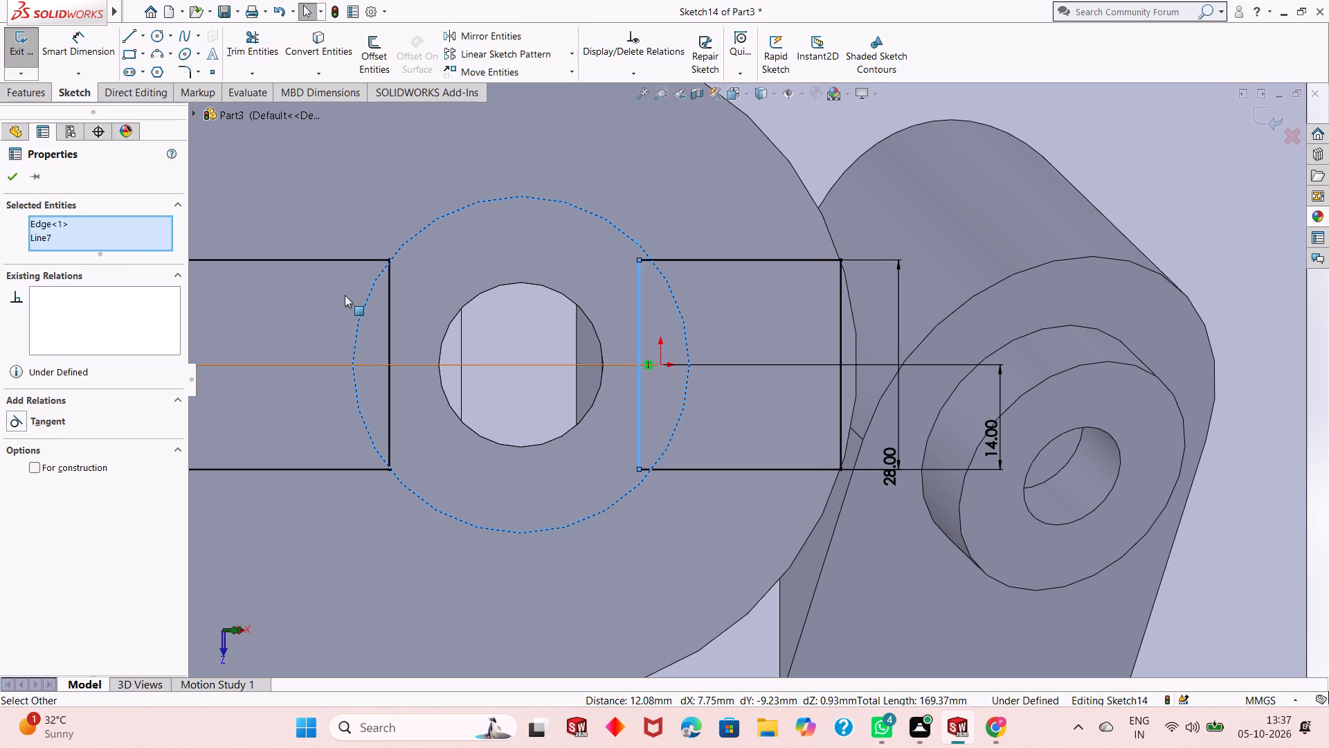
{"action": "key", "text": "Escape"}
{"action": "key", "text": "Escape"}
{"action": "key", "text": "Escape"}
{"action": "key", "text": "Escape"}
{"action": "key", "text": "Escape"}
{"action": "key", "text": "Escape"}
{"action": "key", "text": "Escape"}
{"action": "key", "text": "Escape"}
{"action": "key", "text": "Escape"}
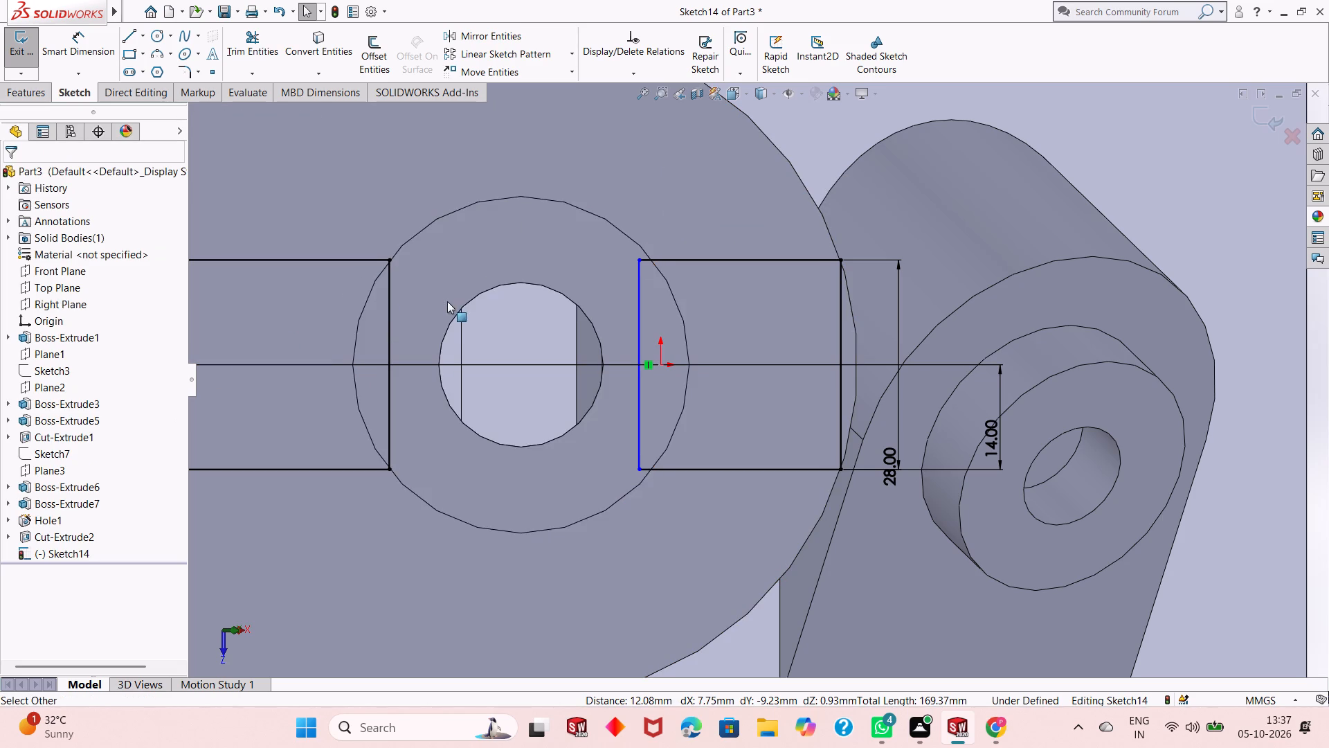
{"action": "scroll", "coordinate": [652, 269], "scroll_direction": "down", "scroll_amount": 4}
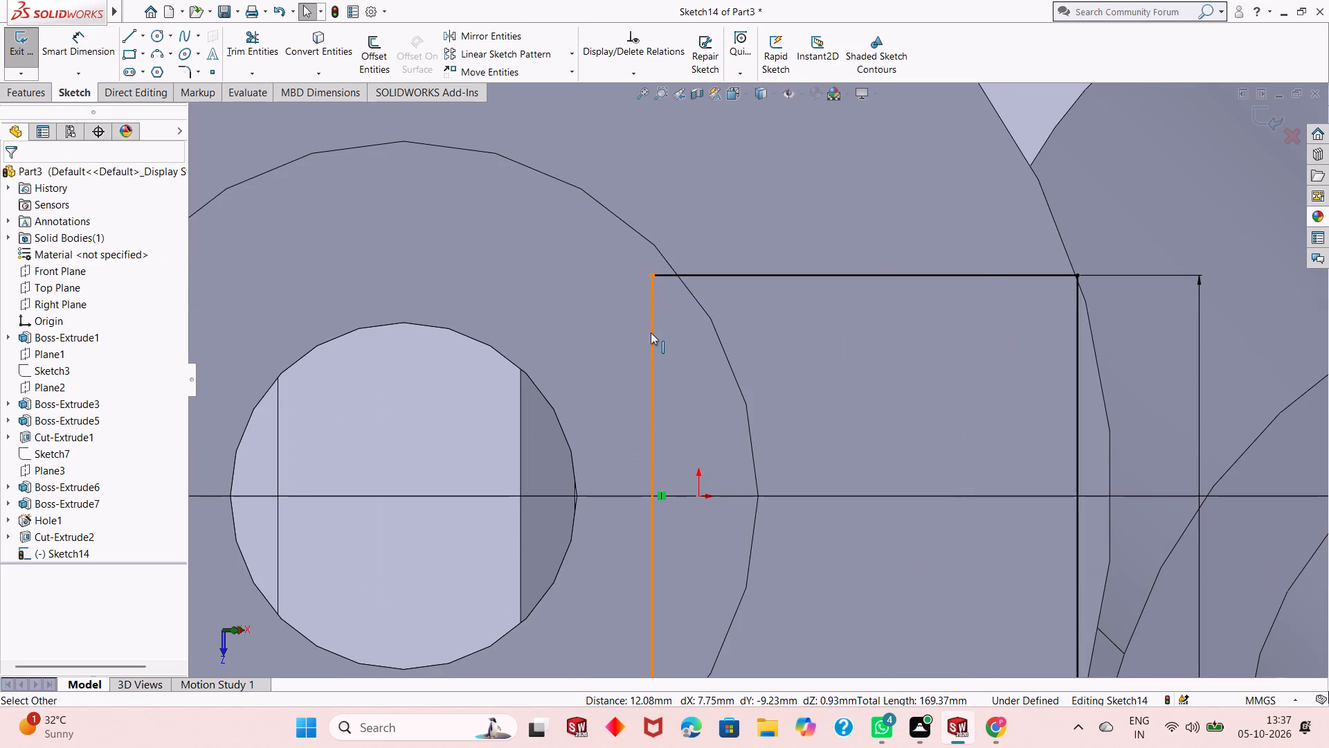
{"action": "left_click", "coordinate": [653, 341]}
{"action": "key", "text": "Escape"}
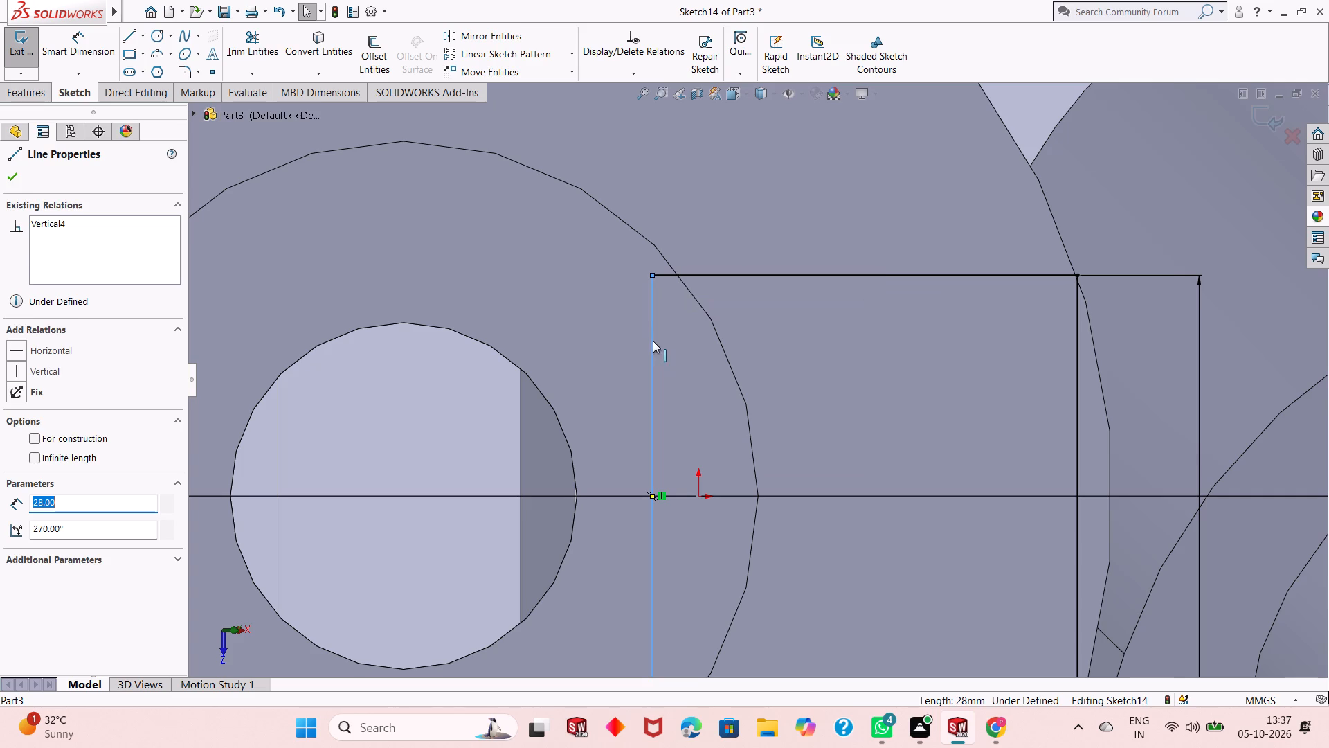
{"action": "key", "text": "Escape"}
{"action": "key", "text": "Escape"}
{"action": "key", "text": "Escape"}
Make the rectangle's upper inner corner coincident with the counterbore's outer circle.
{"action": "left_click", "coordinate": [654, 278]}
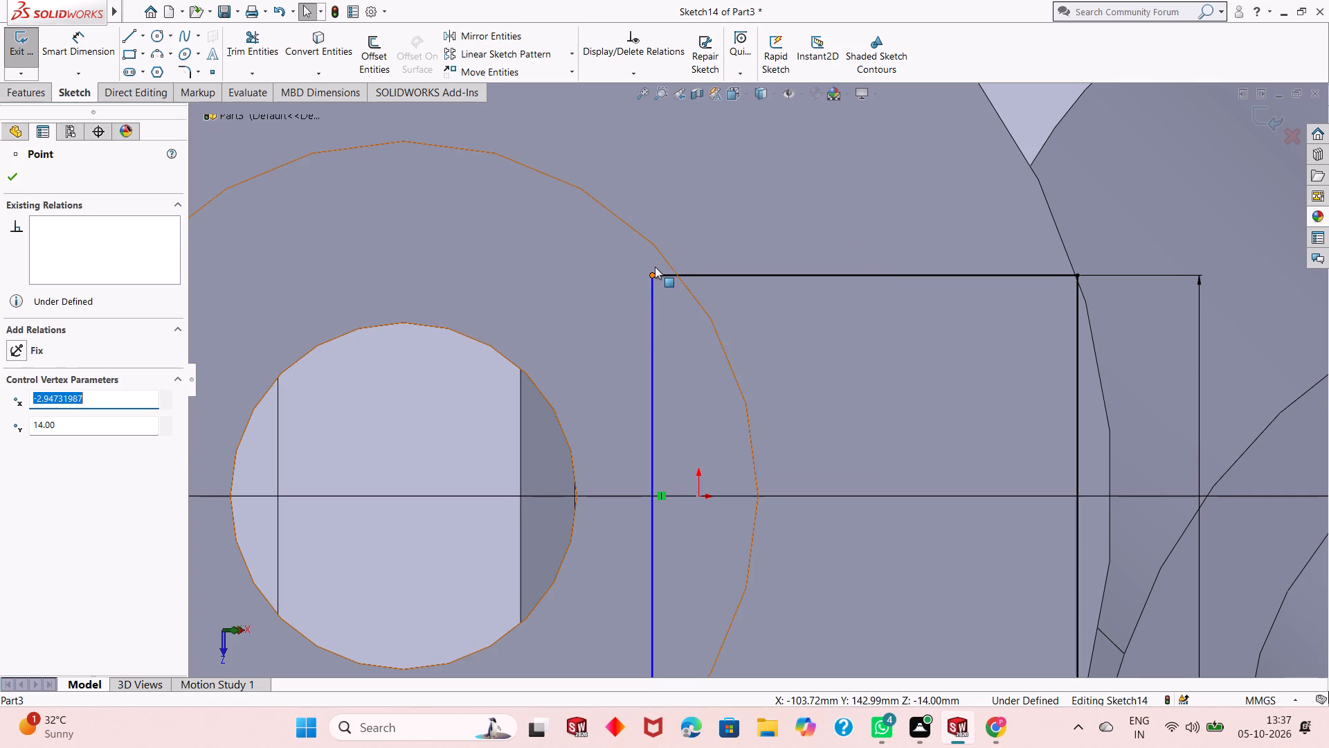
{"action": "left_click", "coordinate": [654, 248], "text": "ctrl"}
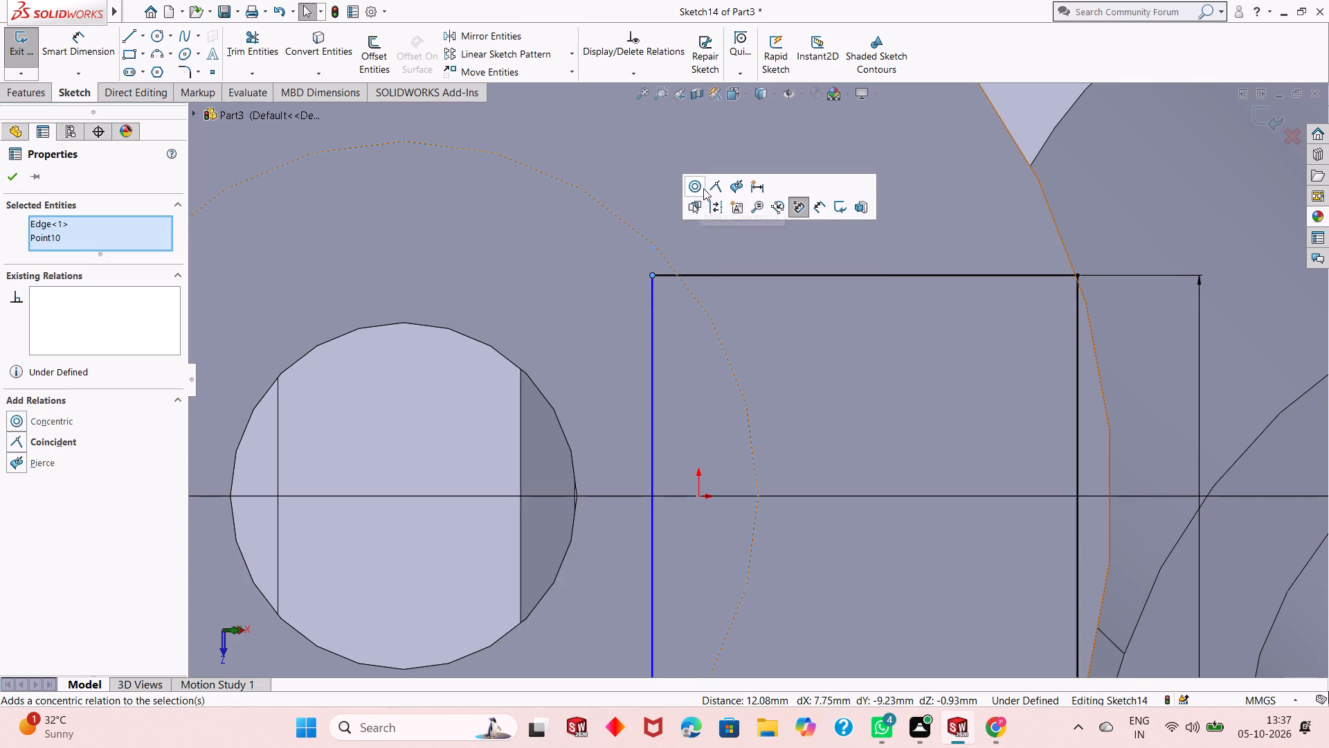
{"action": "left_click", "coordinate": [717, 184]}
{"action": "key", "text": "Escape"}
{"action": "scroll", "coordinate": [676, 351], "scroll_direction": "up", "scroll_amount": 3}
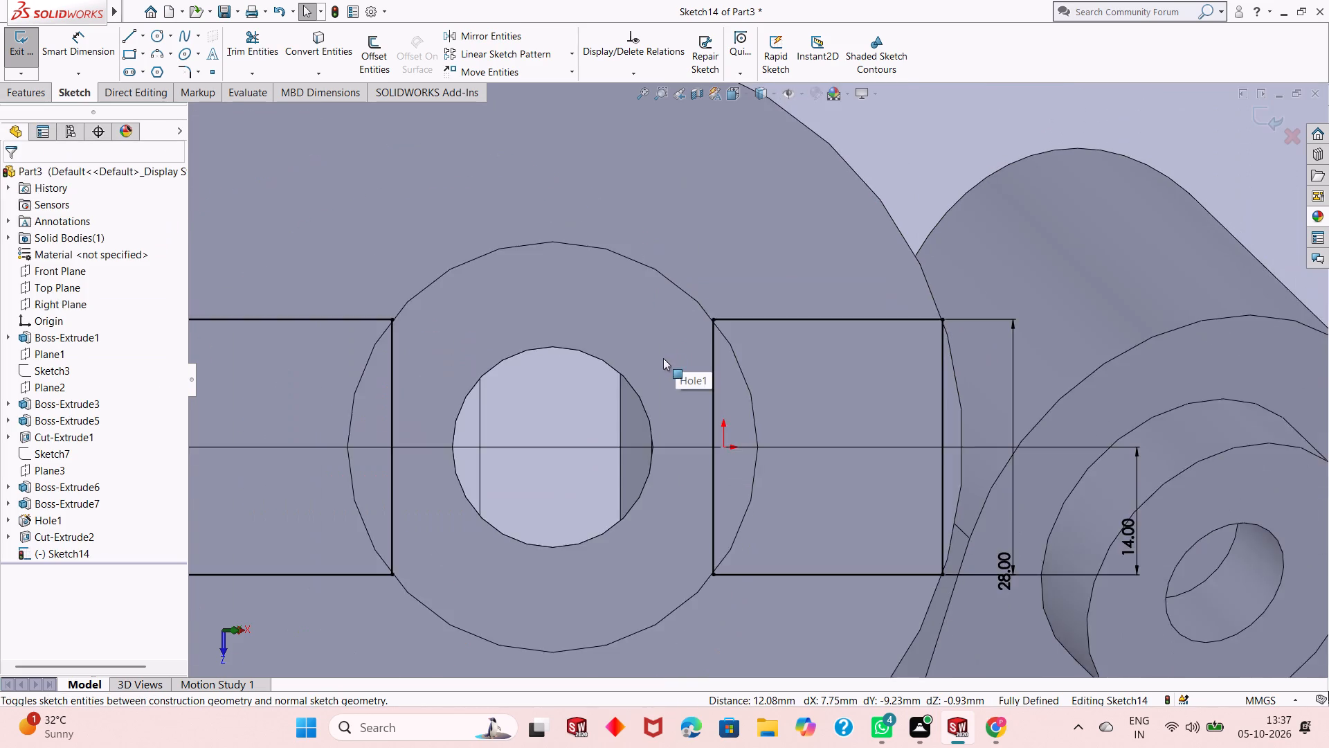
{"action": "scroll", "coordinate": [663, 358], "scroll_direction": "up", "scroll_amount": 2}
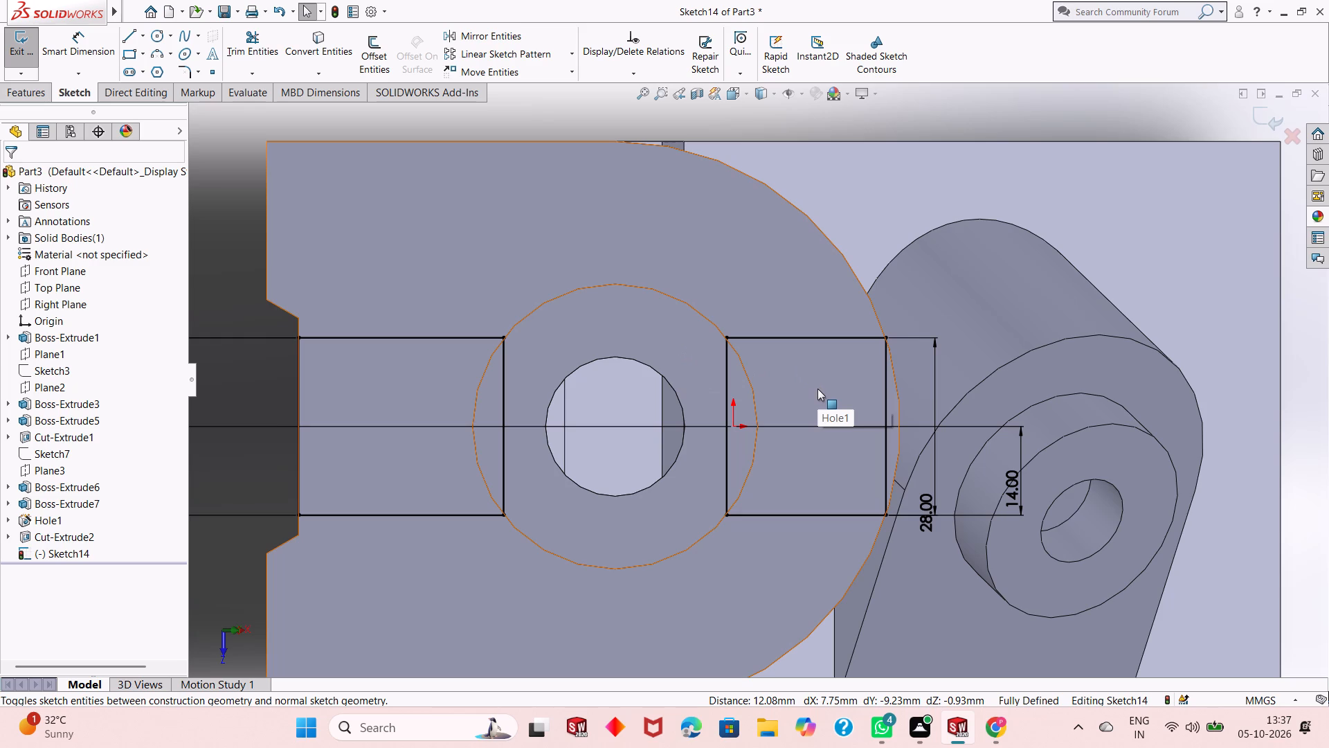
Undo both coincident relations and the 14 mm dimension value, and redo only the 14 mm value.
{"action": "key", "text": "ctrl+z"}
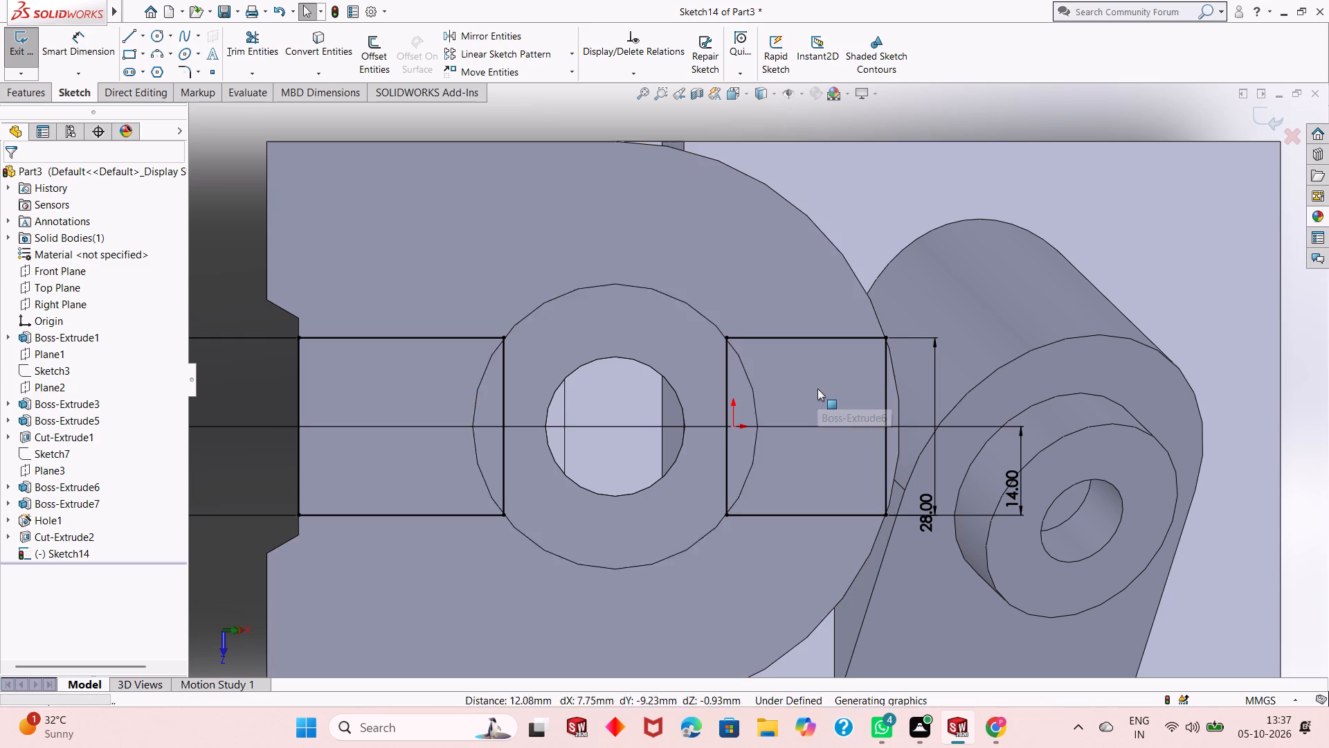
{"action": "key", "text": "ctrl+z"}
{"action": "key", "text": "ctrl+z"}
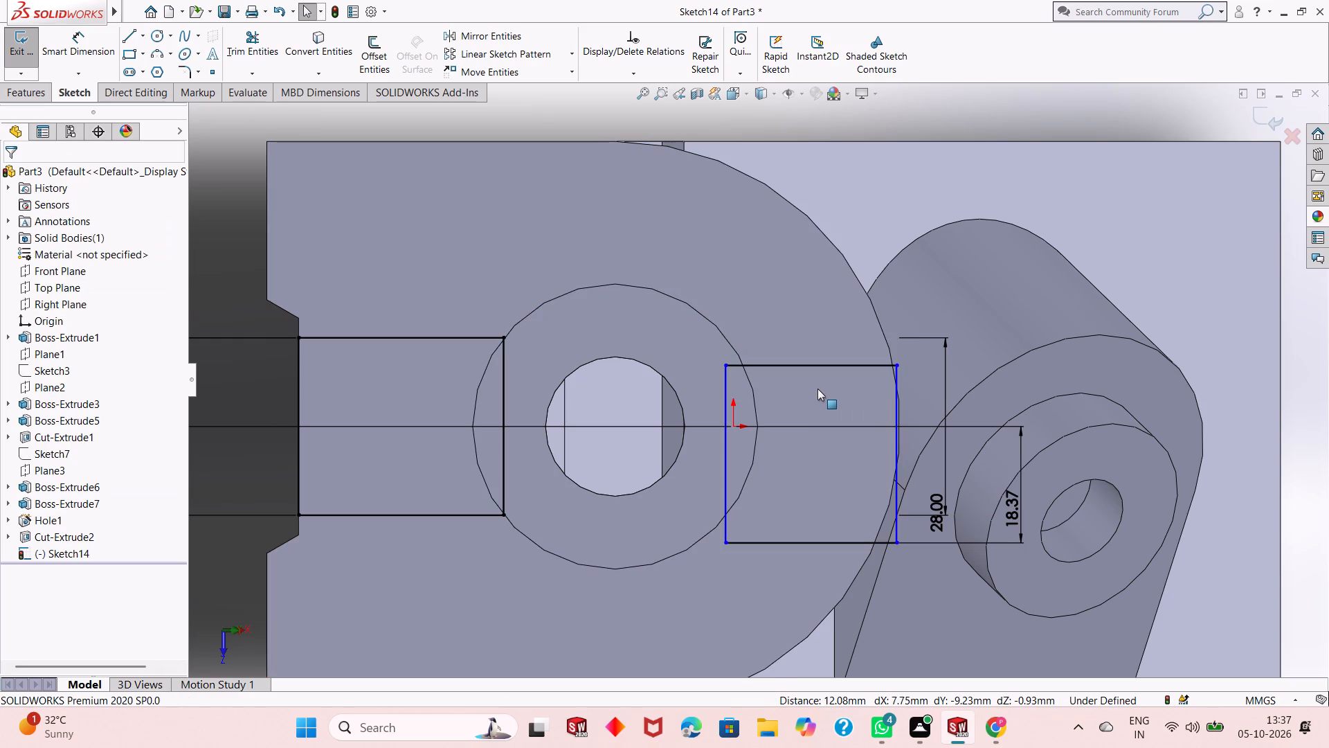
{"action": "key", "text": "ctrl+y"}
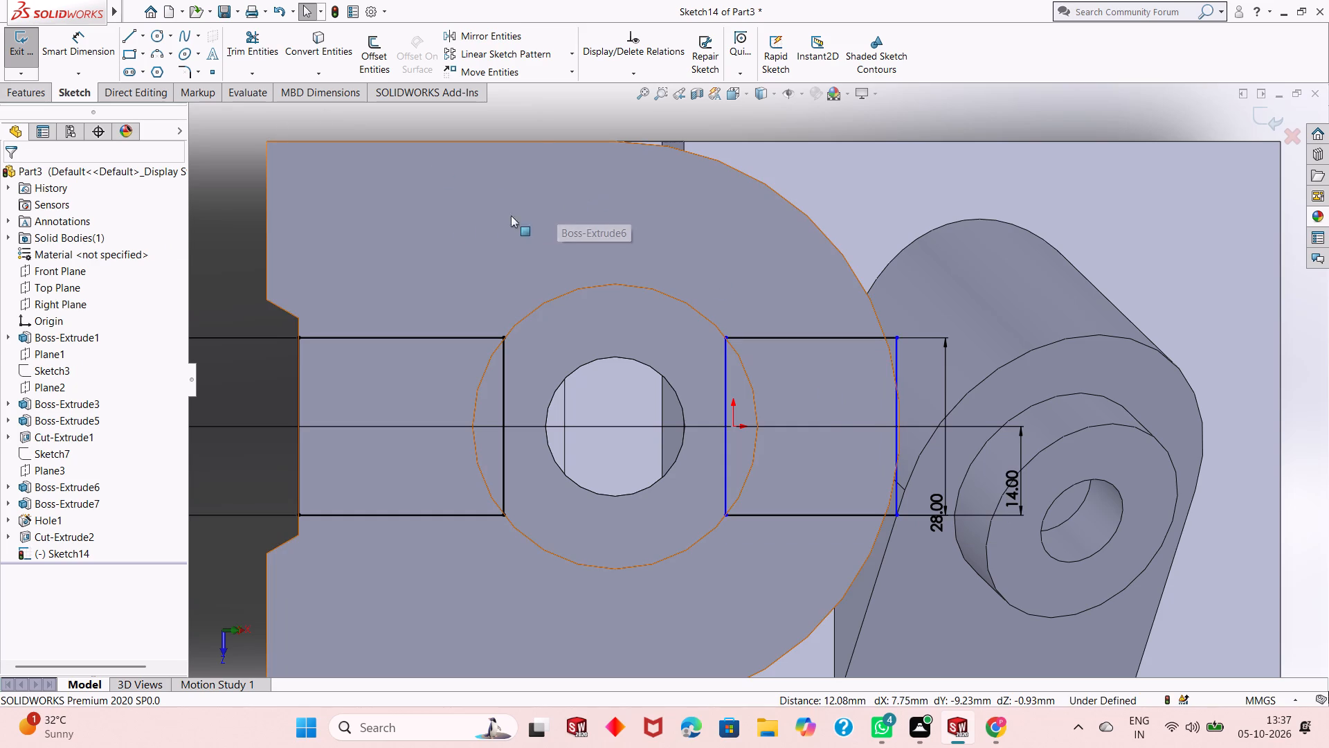
Make the rectangle's lower inner corner coincident with the counterbore's outer circle.
{"action": "scroll", "coordinate": [709, 496], "scroll_direction": "down", "scroll_amount": 6}
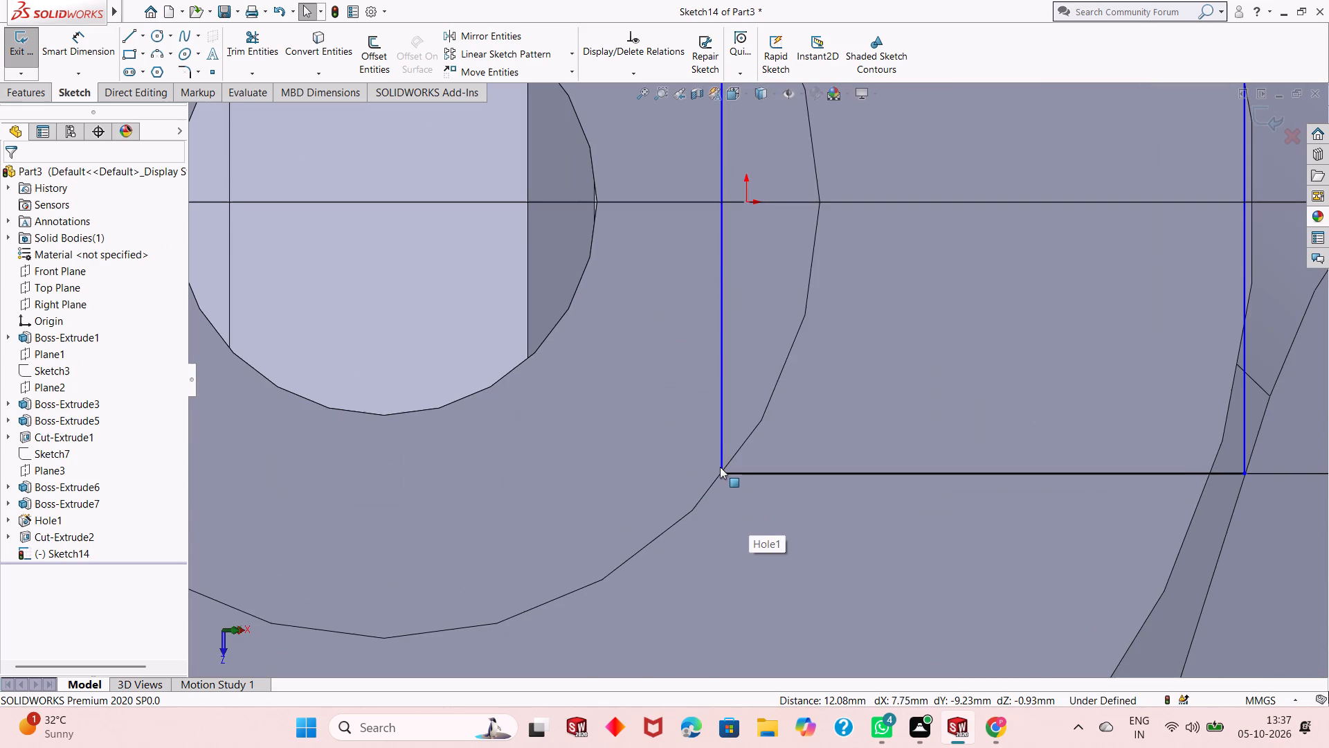
{"action": "left_click", "coordinate": [723, 472]}
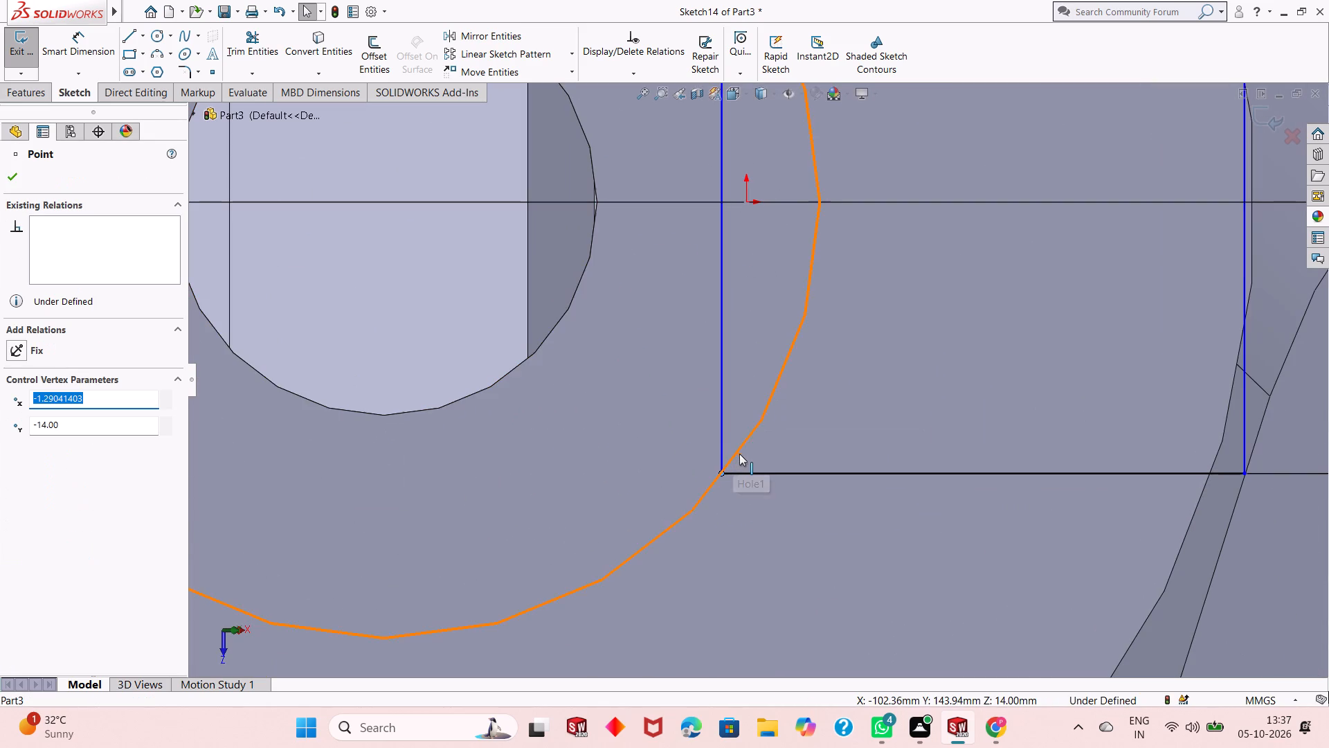
{"action": "left_click", "coordinate": [740, 454], "text": "ctrl"}
{"action": "left_click", "coordinate": [34, 441]}
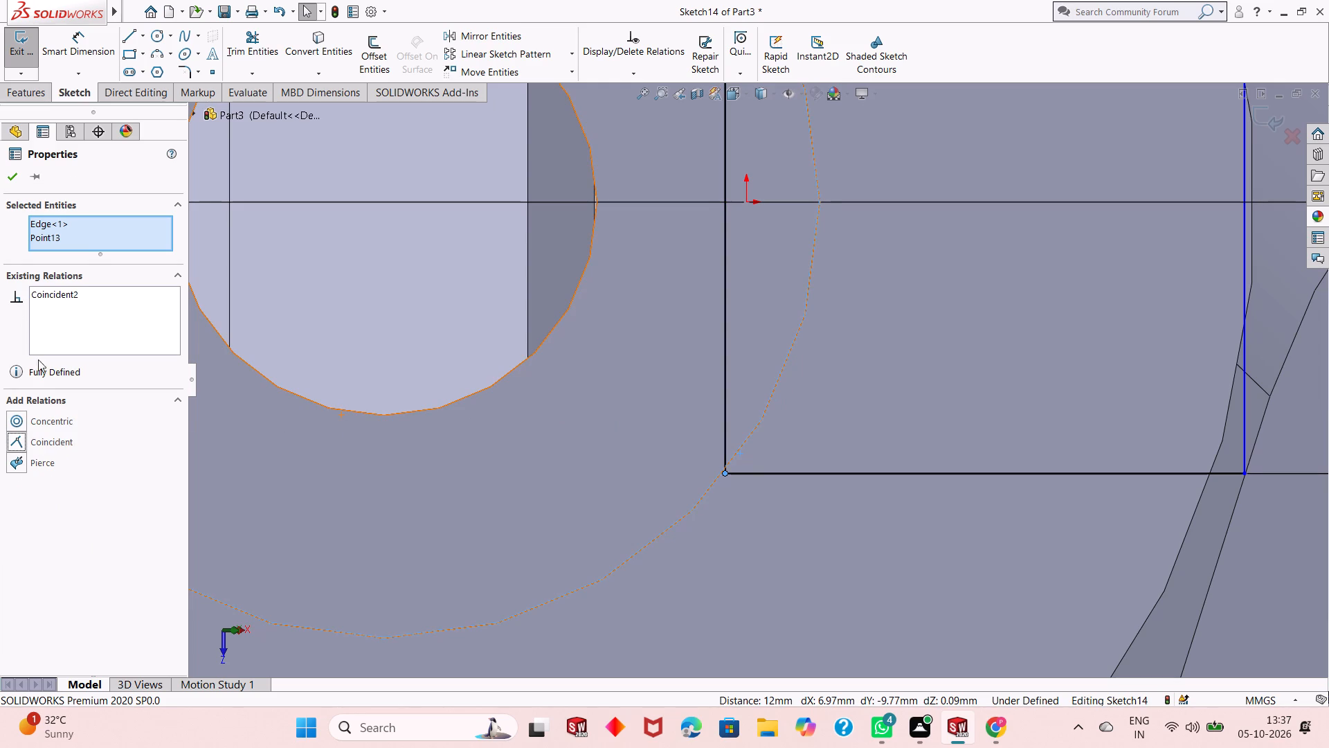
Dimension the lower edge of the rectangle on the plate's rounded side to 30 mm.
{"action": "left_click", "coordinate": [9, 169]}
{"action": "scroll", "coordinate": [442, 391], "scroll_direction": "up", "scroll_amount": 4}
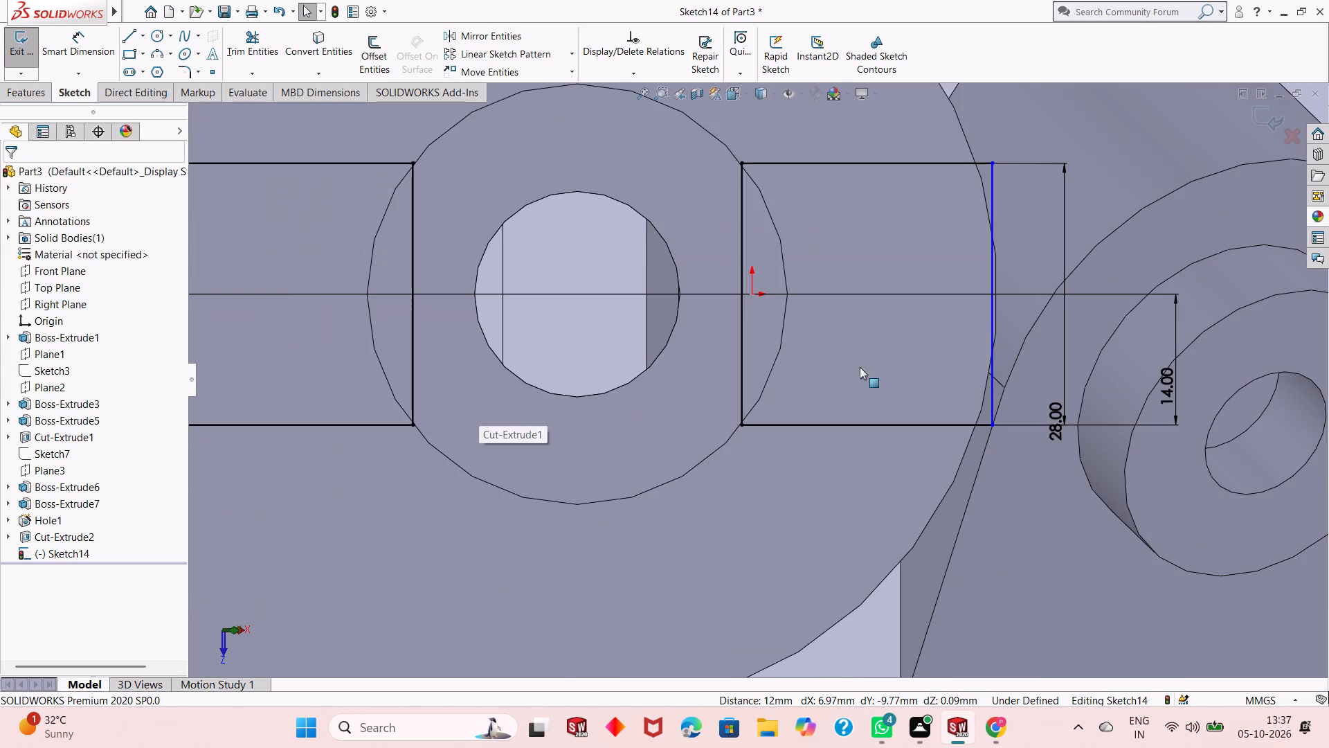
{"action": "key", "text": "Escape"}
{"action": "left_click", "coordinate": [89, 51]}
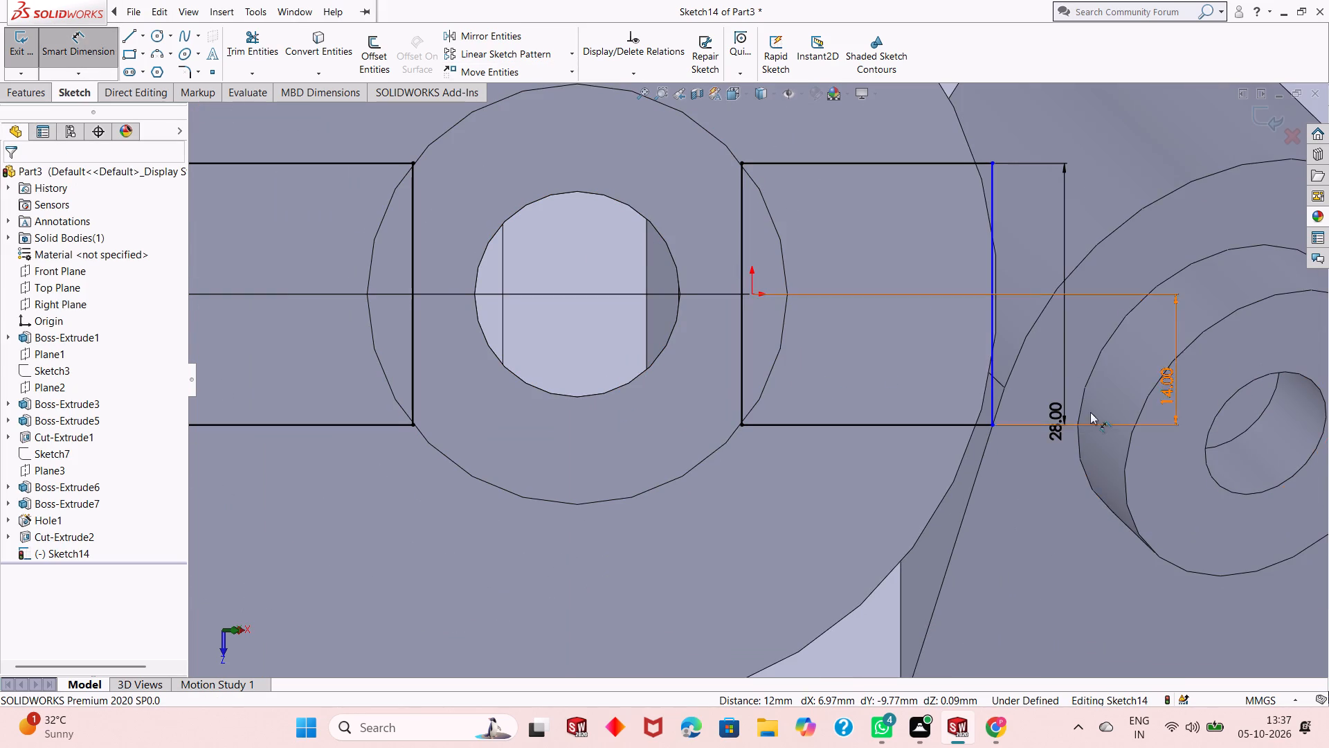
{"action": "left_click", "coordinate": [982, 426]}
{"action": "left_click", "coordinate": [868, 639]}
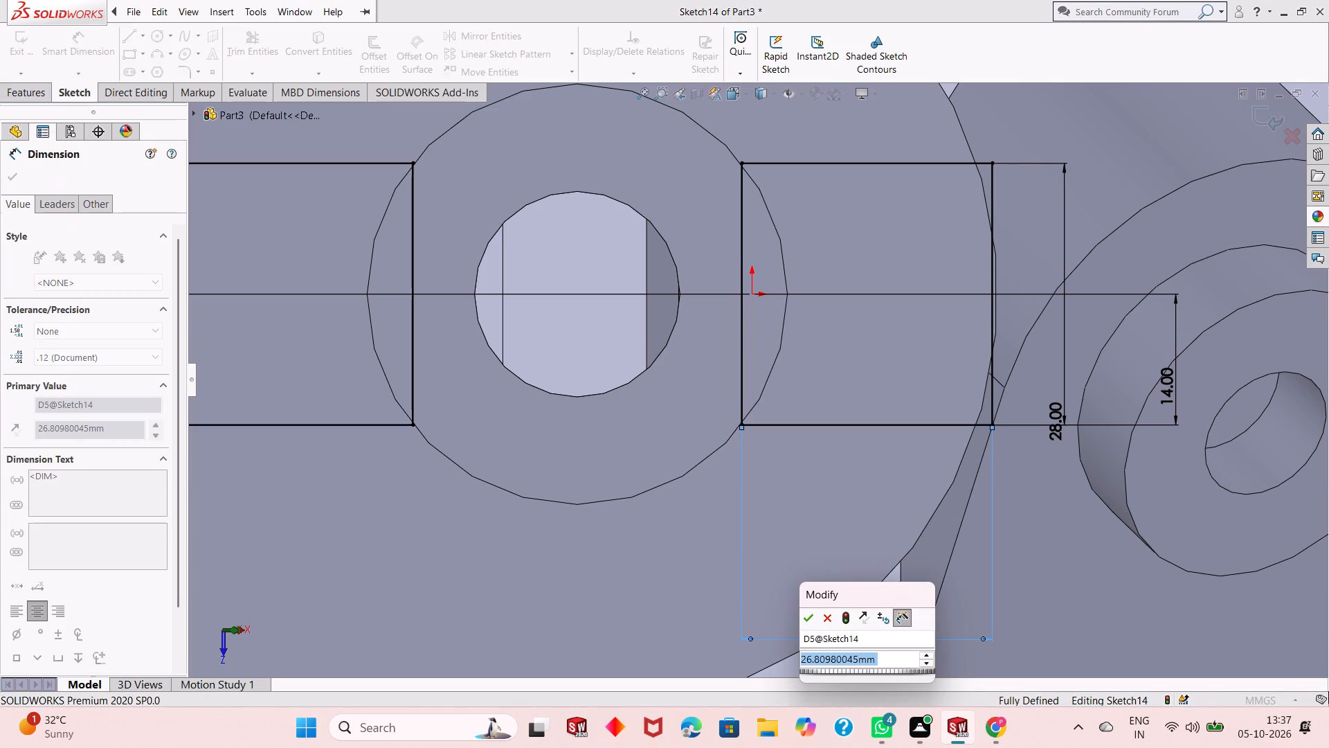
{"action": "type", "text": "30"}
{"action": "key", "text": "Return"}
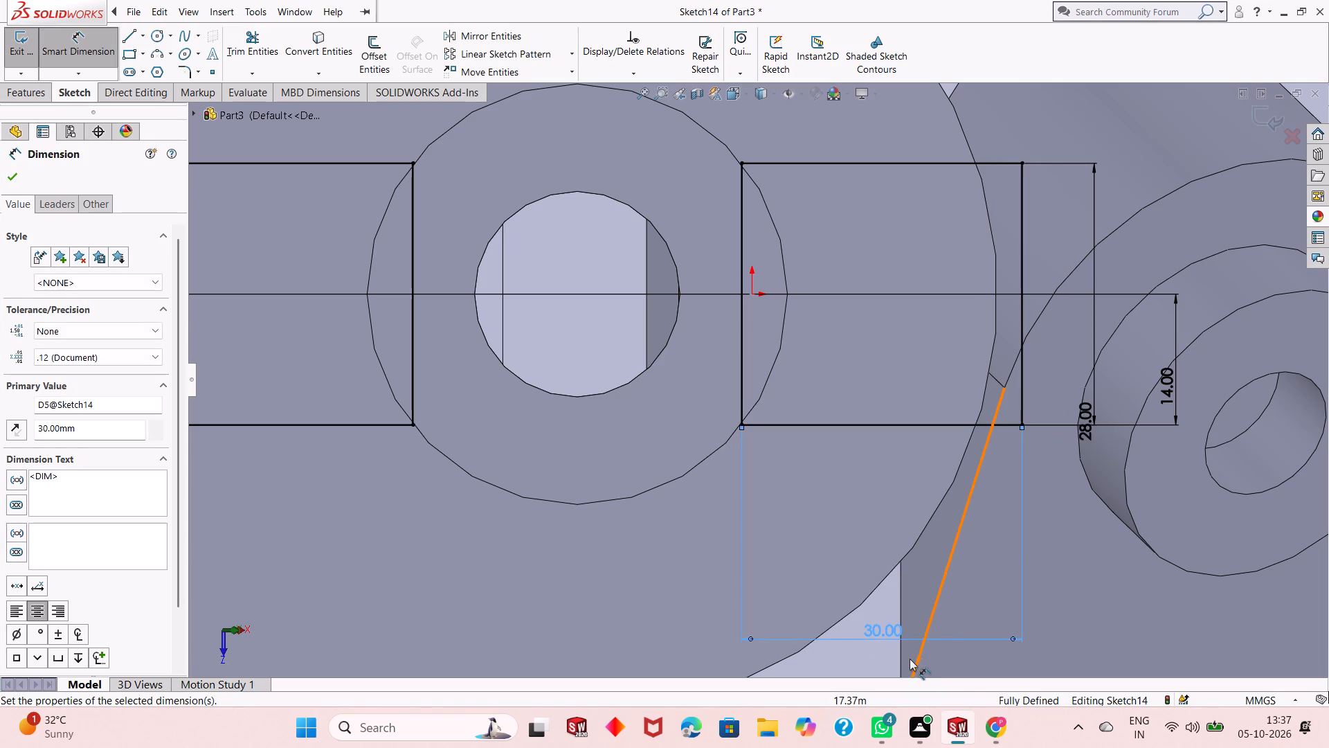
{"action": "left_click", "coordinate": [8, 172]}
Extrude-cut both rectangles beside the counterbore to a blind depth of 5 mm.
{"action": "middle_click_drag", "start_coordinate": [778, 531], "coordinate": [781, 377]}
{"action": "scroll", "coordinate": [767, 400], "scroll_direction": "up", "scroll_amount": 2}
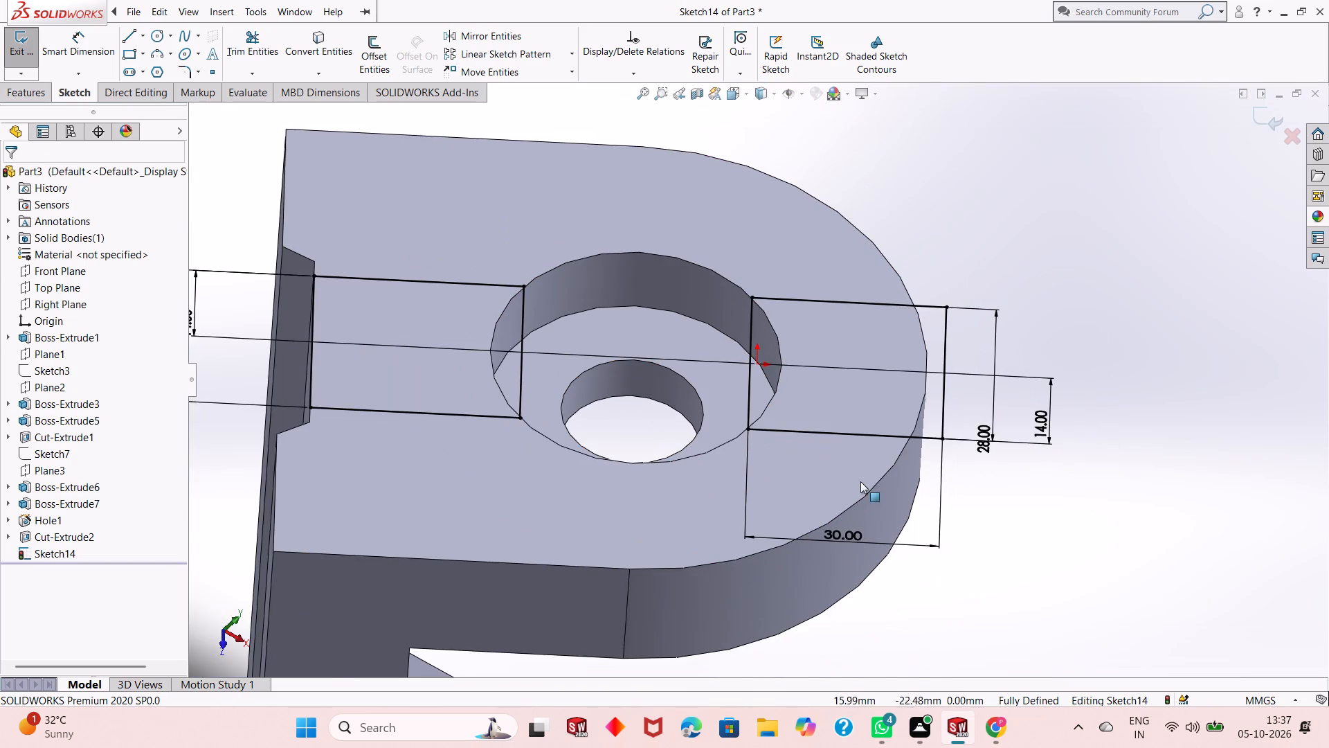
{"action": "scroll", "coordinate": [860, 482], "scroll_direction": "up", "scroll_amount": 1}
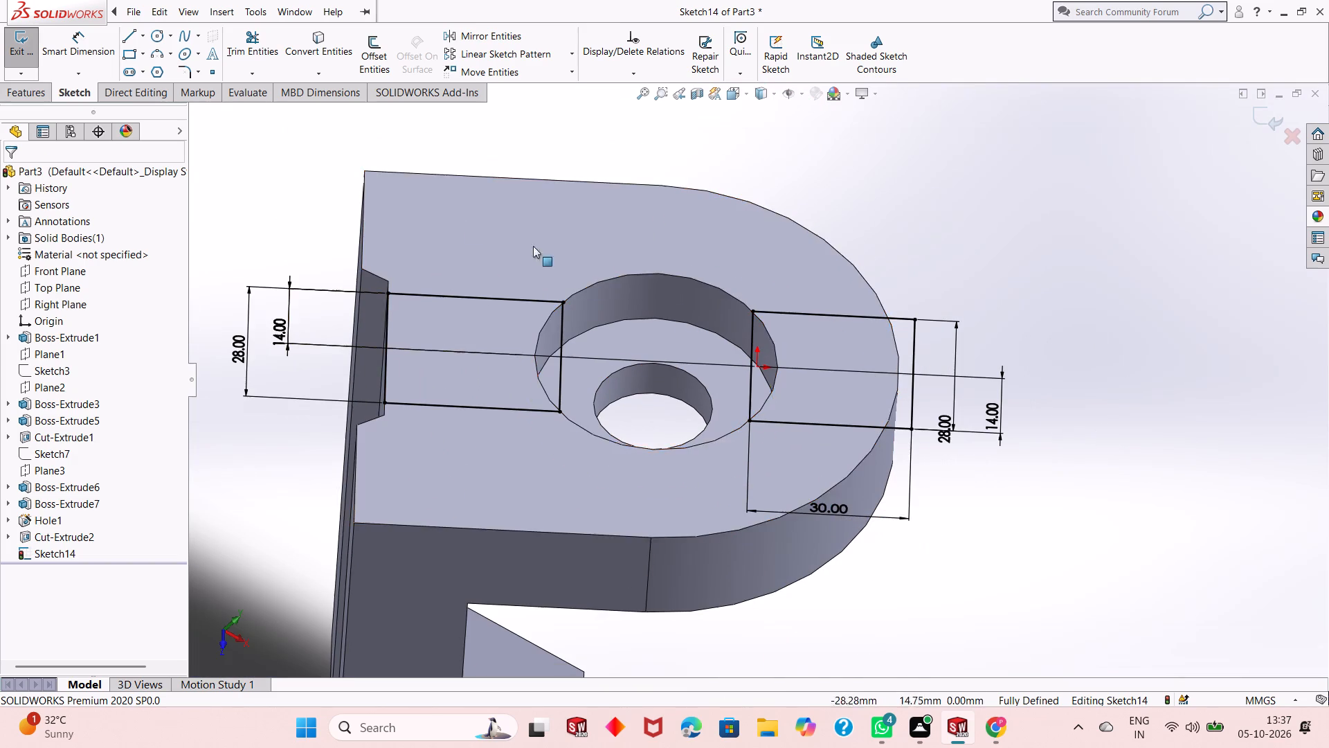
{"action": "left_click", "coordinate": [16, 94]}
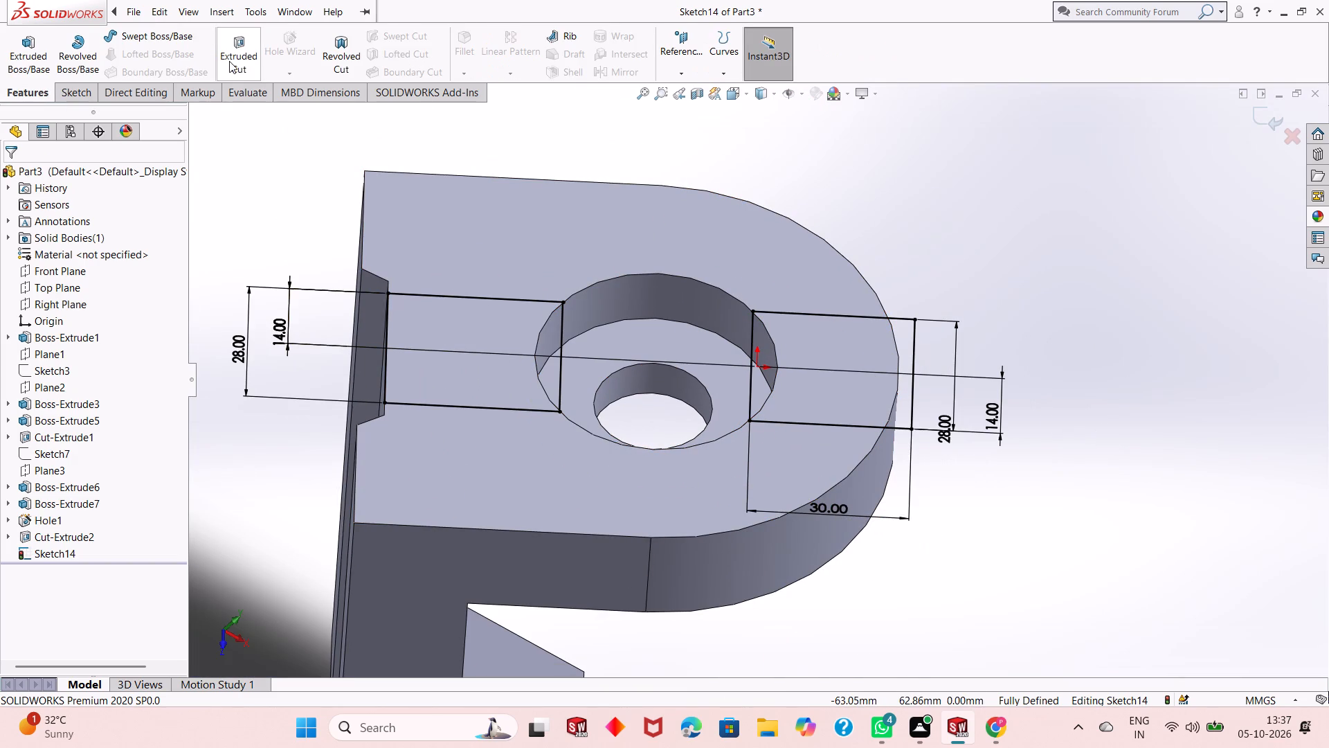
{"action": "left_click", "coordinate": [235, 61]}
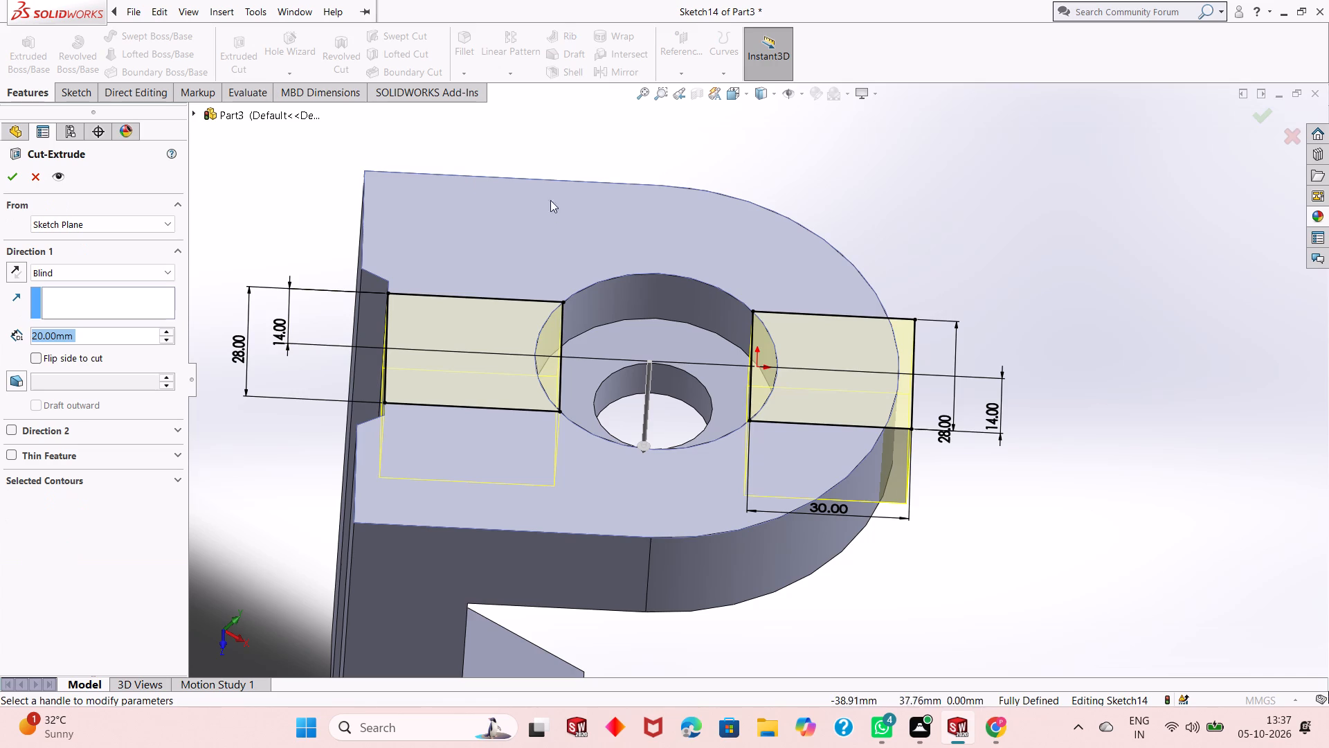
{"action": "key", "text": "5"}
{"action": "key", "text": "Return"}
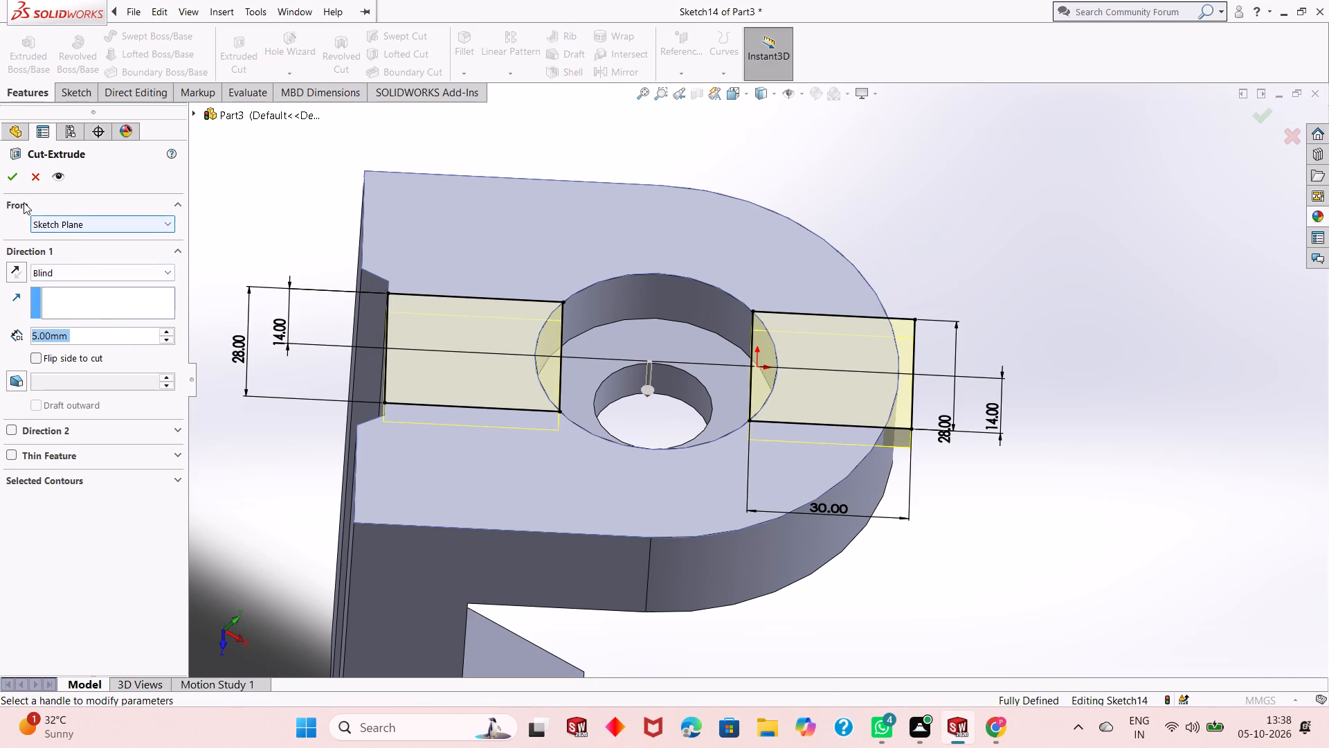
{"action": "left_click", "coordinate": [9, 177]}
{"action": "key", "text": "Escape"}
Examine the rectangular cuts on both sides of the counterbore from several angles.
{"action": "middle_click_drag", "start_coordinate": [701, 465], "coordinate": [698, 418]}
{"action": "scroll", "coordinate": [669, 447], "scroll_direction": "up", "scroll_amount": 5}
{"action": "middle_click_drag", "start_coordinate": [694, 481], "coordinate": [738, 442]}
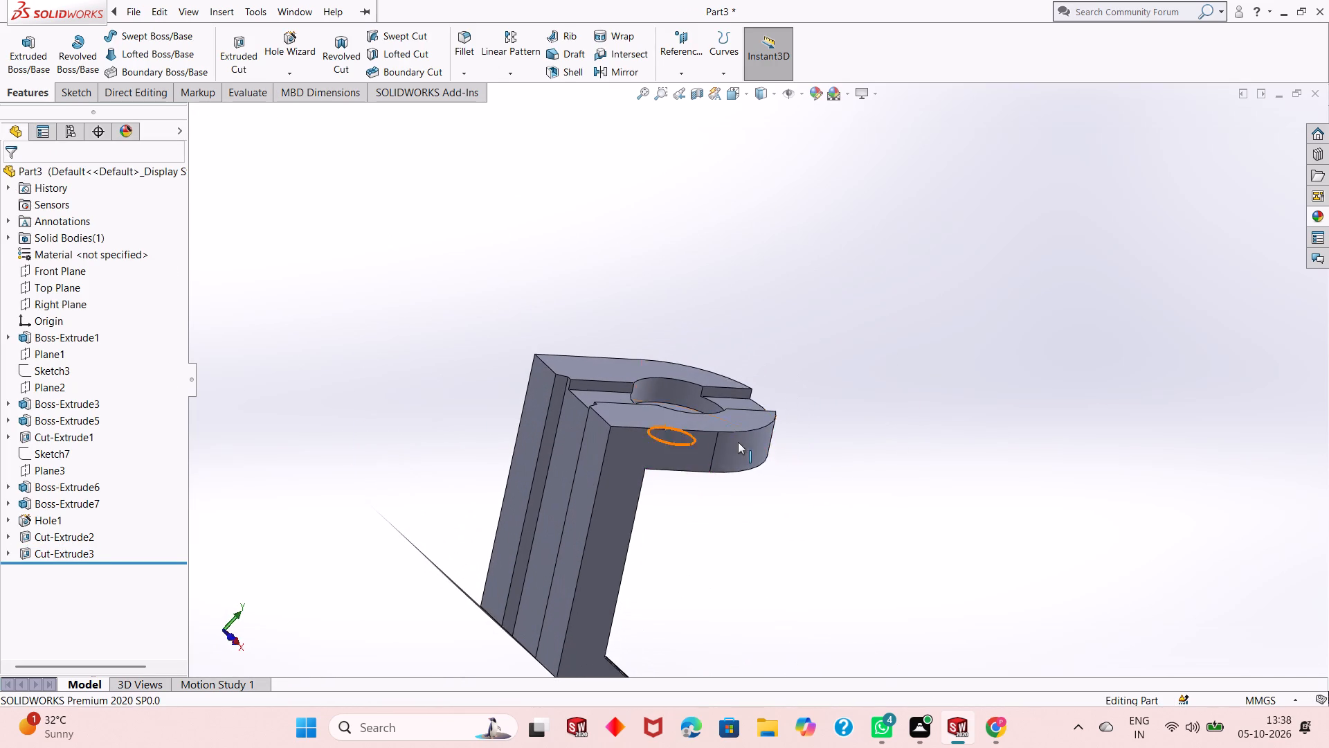
{"action": "scroll", "coordinate": [606, 320], "scroll_direction": "down", "scroll_amount": 2}
{"action": "scroll", "coordinate": [786, 554], "scroll_direction": "down", "scroll_amount": 1}
{"action": "middle_click_drag", "start_coordinate": [788, 554], "coordinate": [790, 584]}
{"action": "scroll", "coordinate": [468, 391], "scroll_direction": "up", "scroll_amount": 2}
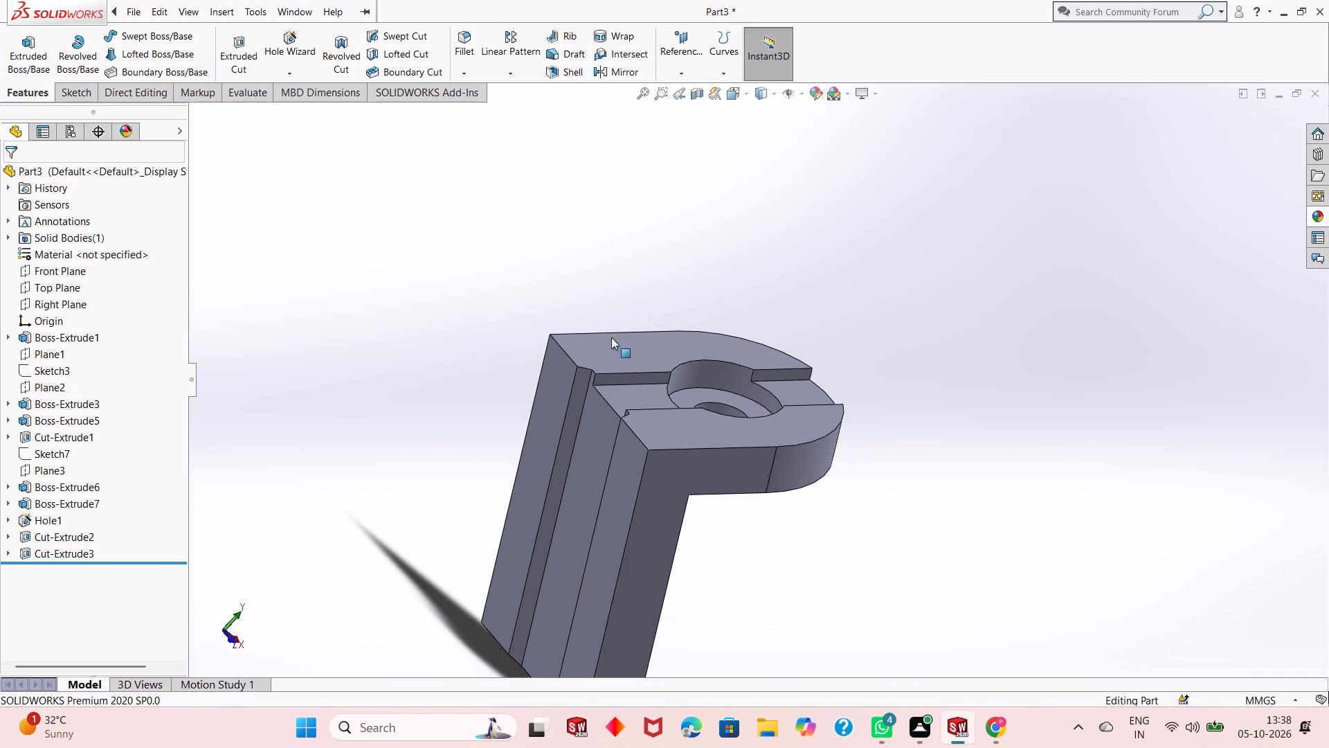
{"action": "middle_click_drag", "start_coordinate": [627, 341], "coordinate": [606, 447]}
{"action": "scroll", "coordinate": [520, 427], "scroll_direction": "up", "scroll_amount": 1}
{"action": "scroll", "coordinate": [669, 417], "scroll_direction": "down", "scroll_amount": 5}
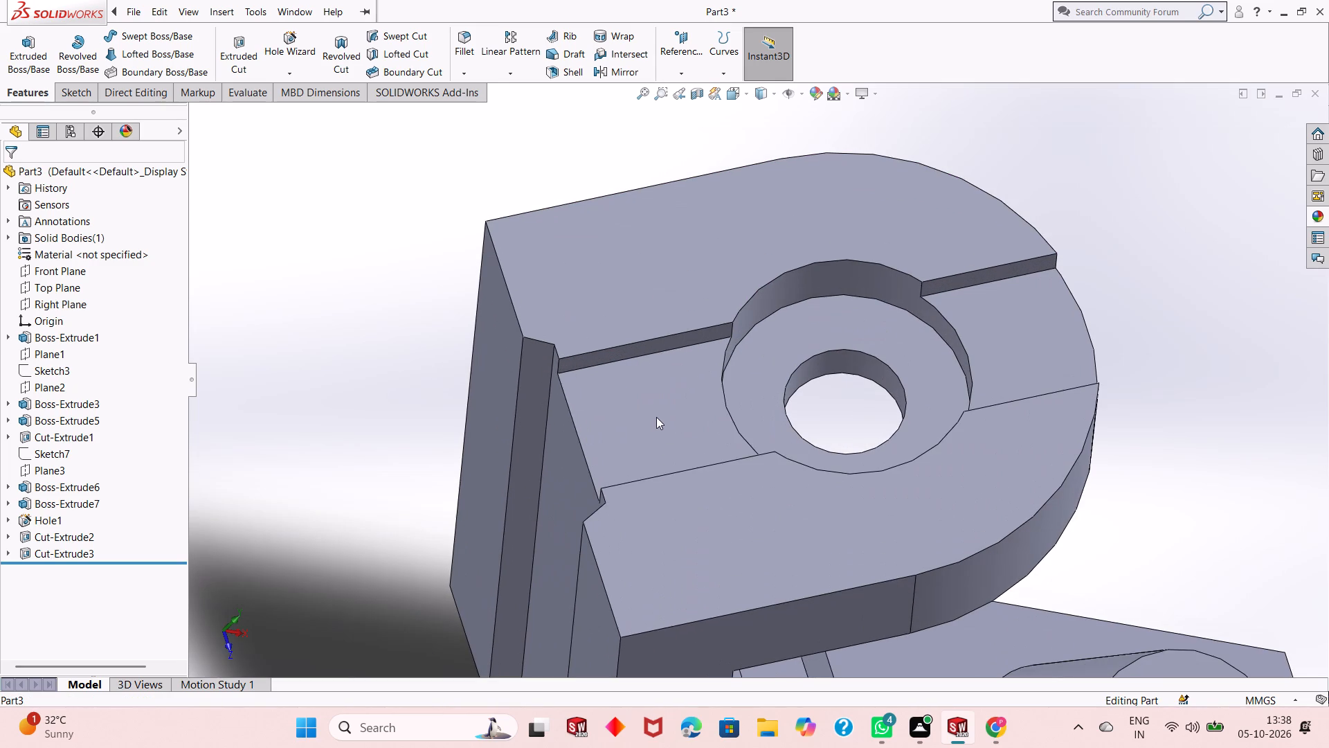
{"action": "middle_click_drag", "start_coordinate": [651, 418], "coordinate": [653, 395]}
{"action": "scroll", "coordinate": [658, 394], "scroll_direction": "up", "scroll_amount": 1}
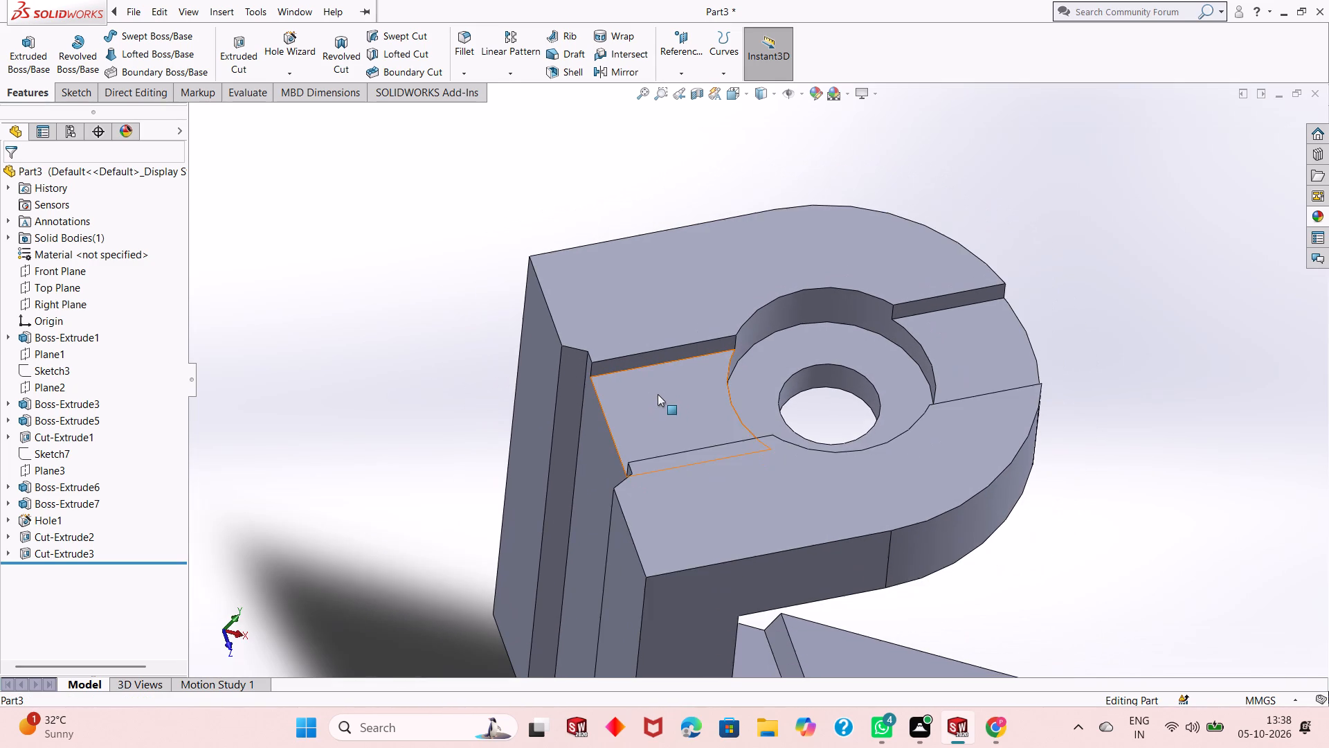
{"action": "middle_click_drag", "start_coordinate": [662, 429], "coordinate": [683, 408]}
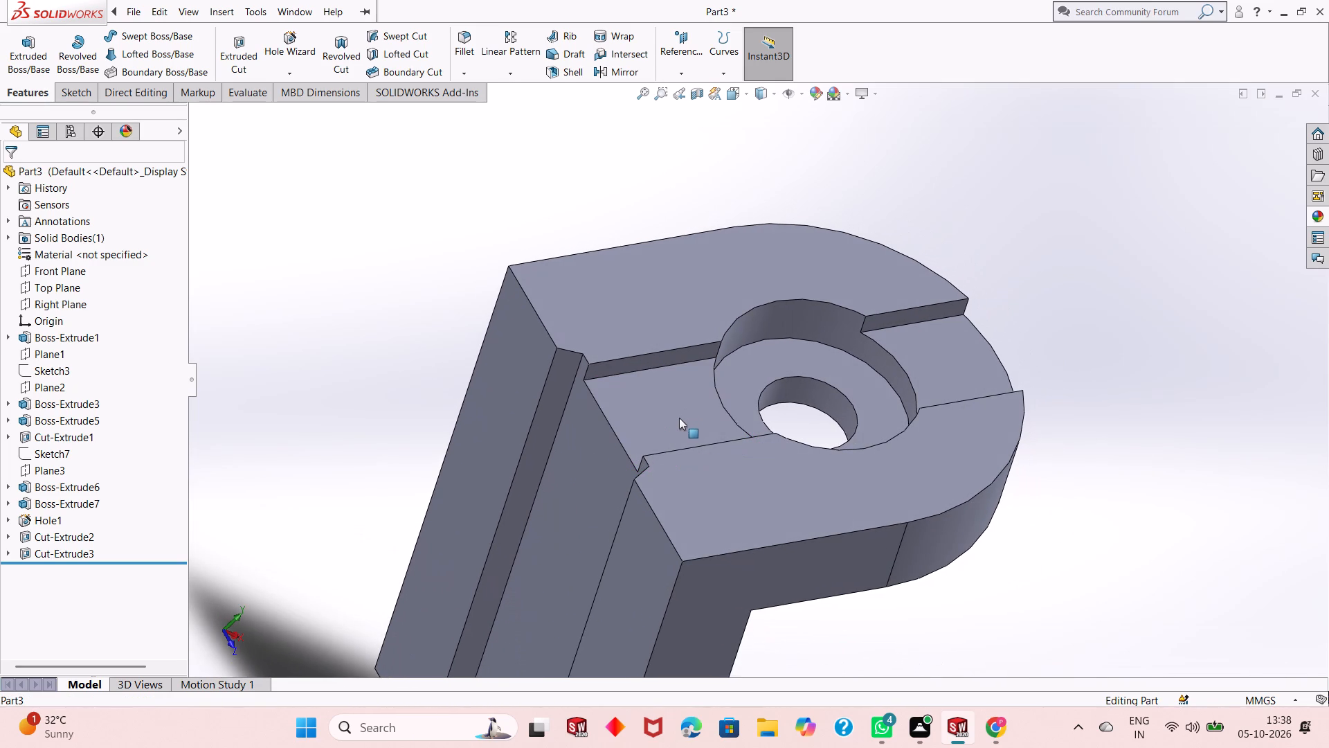
{"action": "middle_click_drag", "start_coordinate": [691, 415], "coordinate": [618, 417]}
{"action": "scroll", "coordinate": [619, 409], "scroll_direction": "up", "scroll_amount": 1}
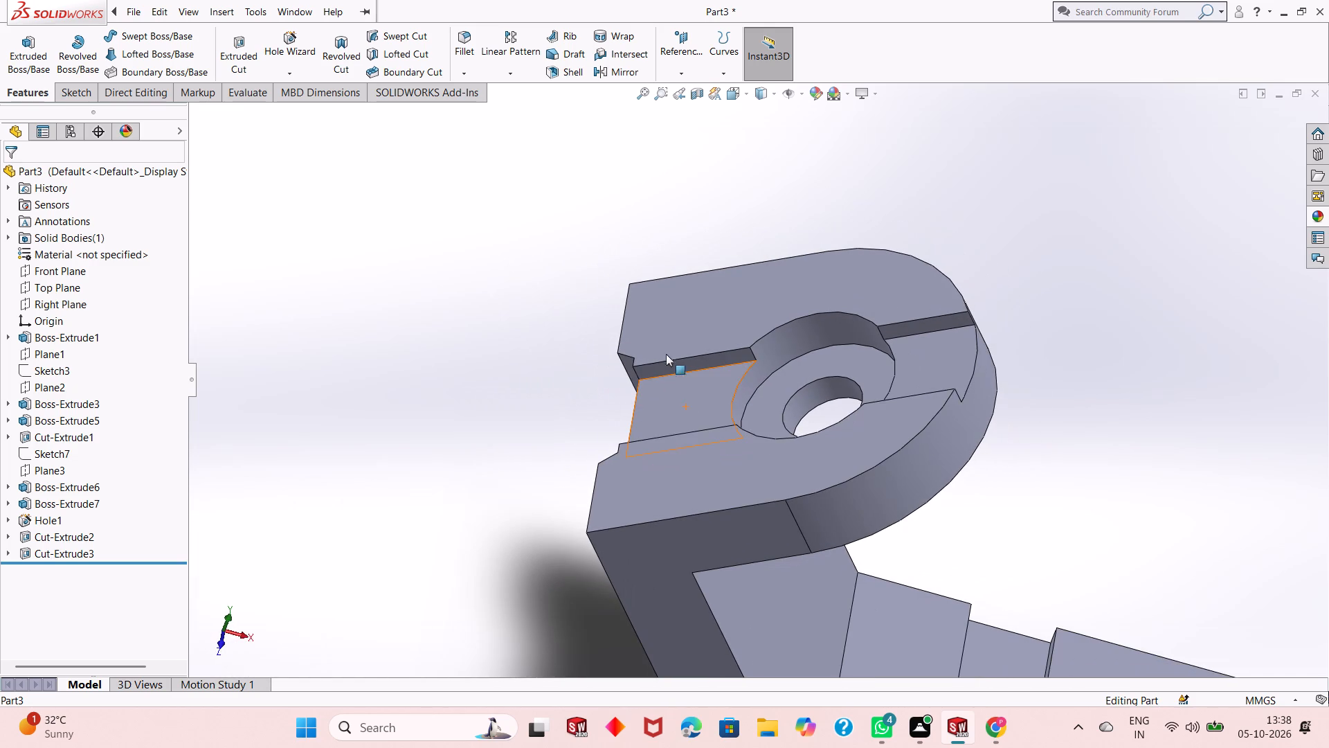
{"action": "middle_click_drag", "start_coordinate": [836, 461], "coordinate": [844, 422]}
{"action": "scroll", "coordinate": [815, 424], "scroll_direction": "up", "scroll_amount": 3}
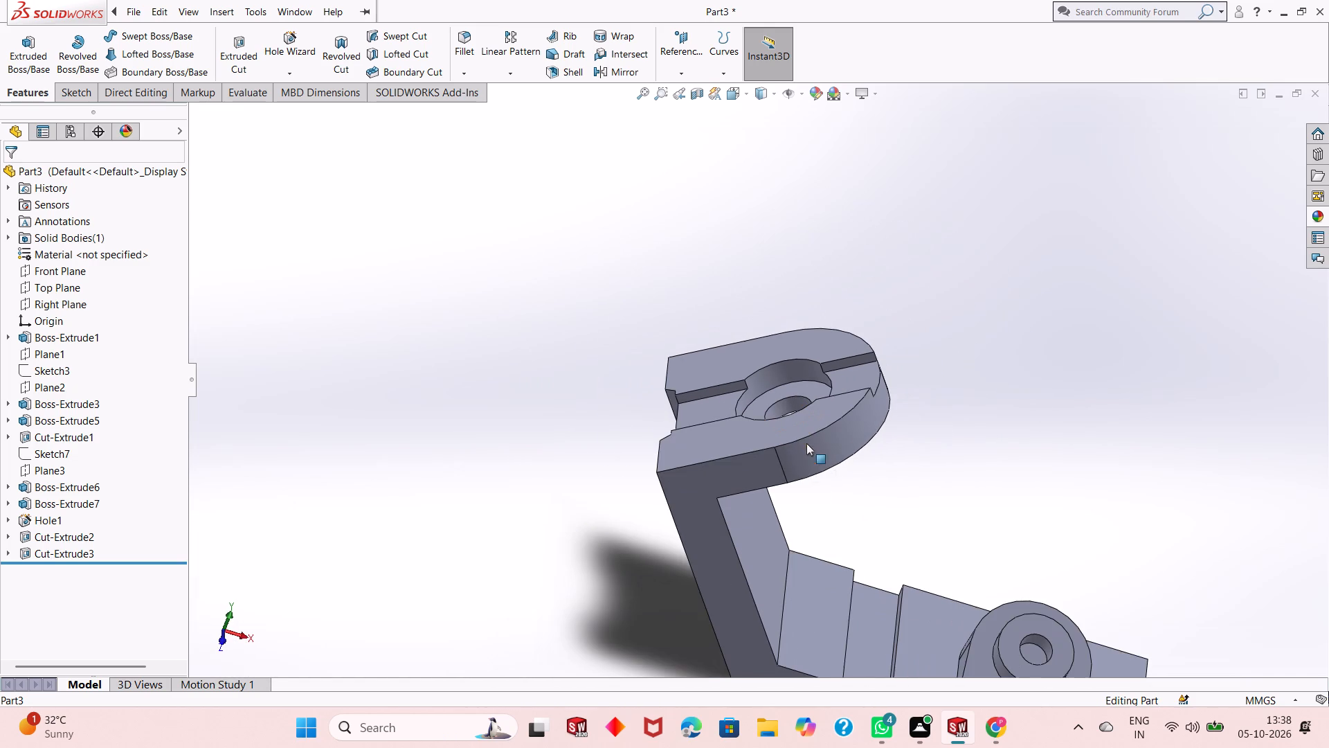
{"action": "middle_click_drag", "start_coordinate": [869, 488], "coordinate": [923, 434]}
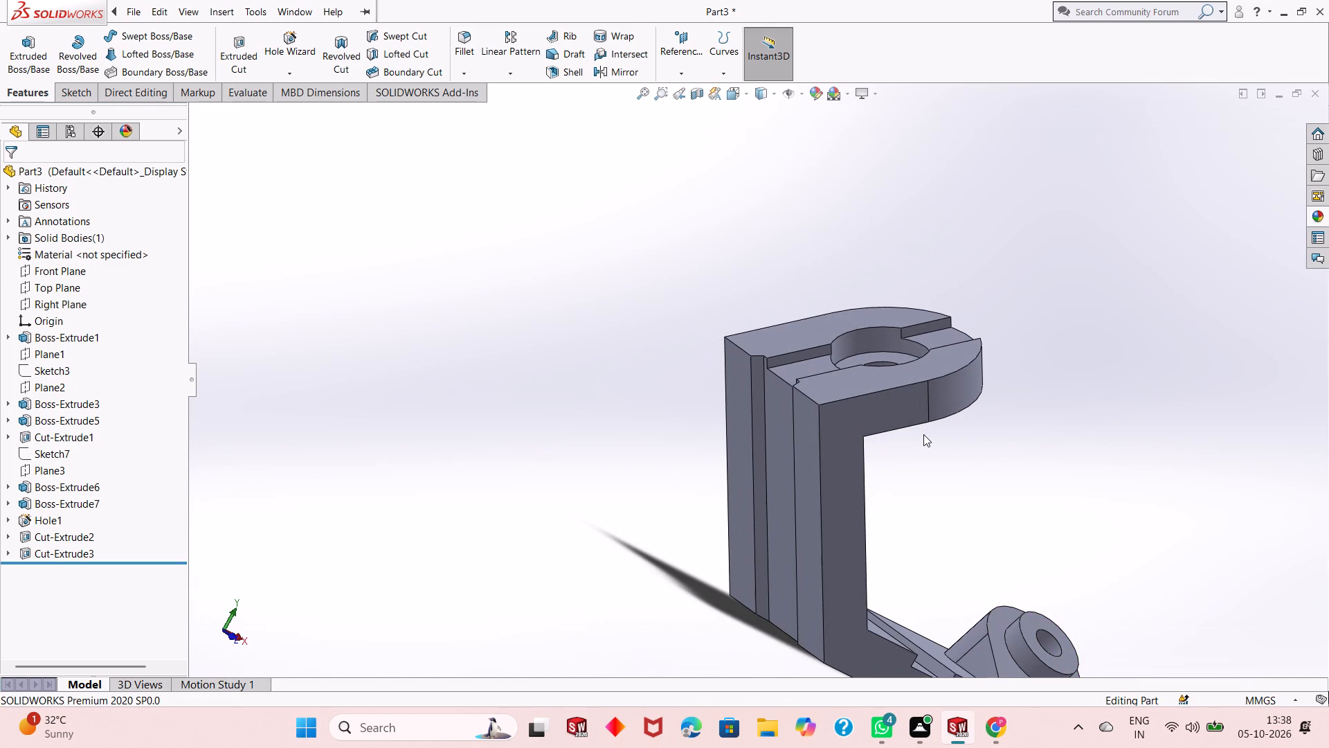
{"action": "scroll", "coordinate": [795, 449], "scroll_direction": "up", "scroll_amount": 1}
{"action": "scroll", "coordinate": [921, 362], "scroll_direction": "down", "scroll_amount": 2}
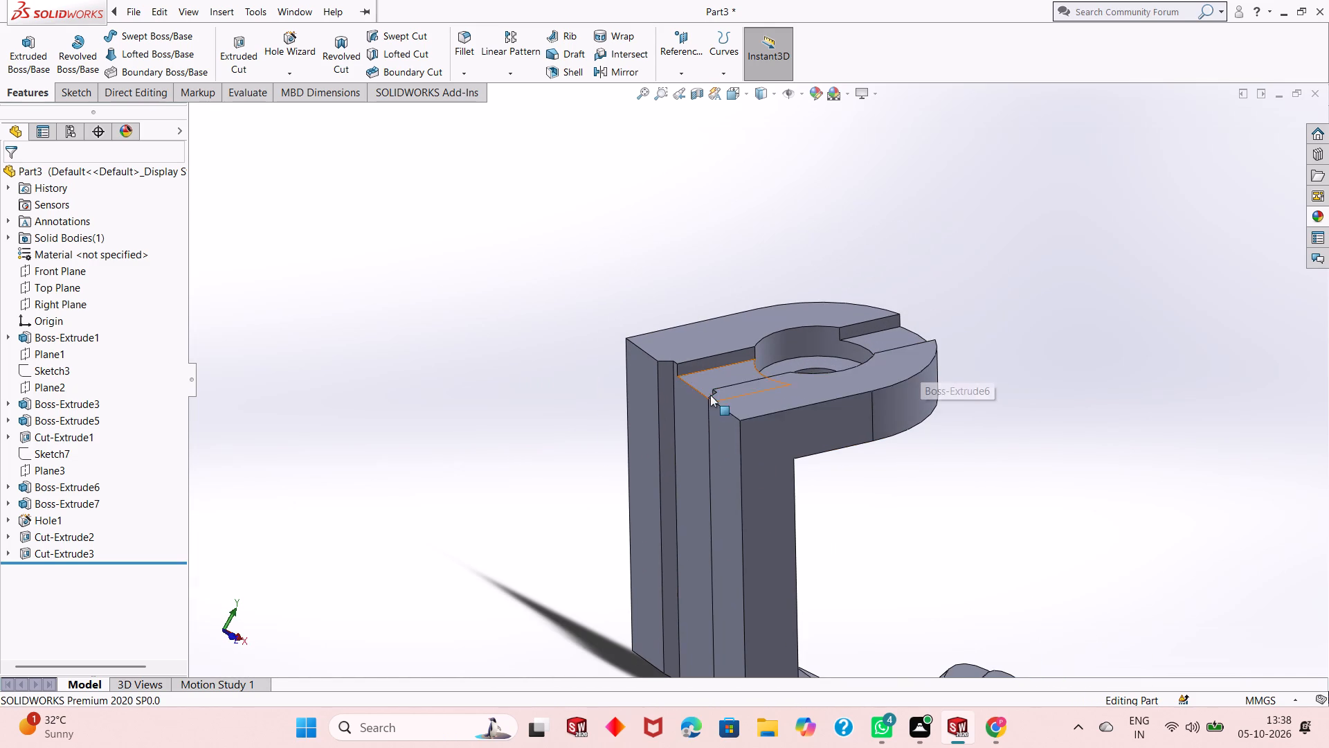
Examine the whole part from all sides, including the upright, base steps, lug and ring boss.
{"action": "scroll", "coordinate": [748, 452], "scroll_direction": "up", "scroll_amount": 2}
{"action": "scroll", "coordinate": [815, 476], "scroll_direction": "up", "scroll_amount": 1}
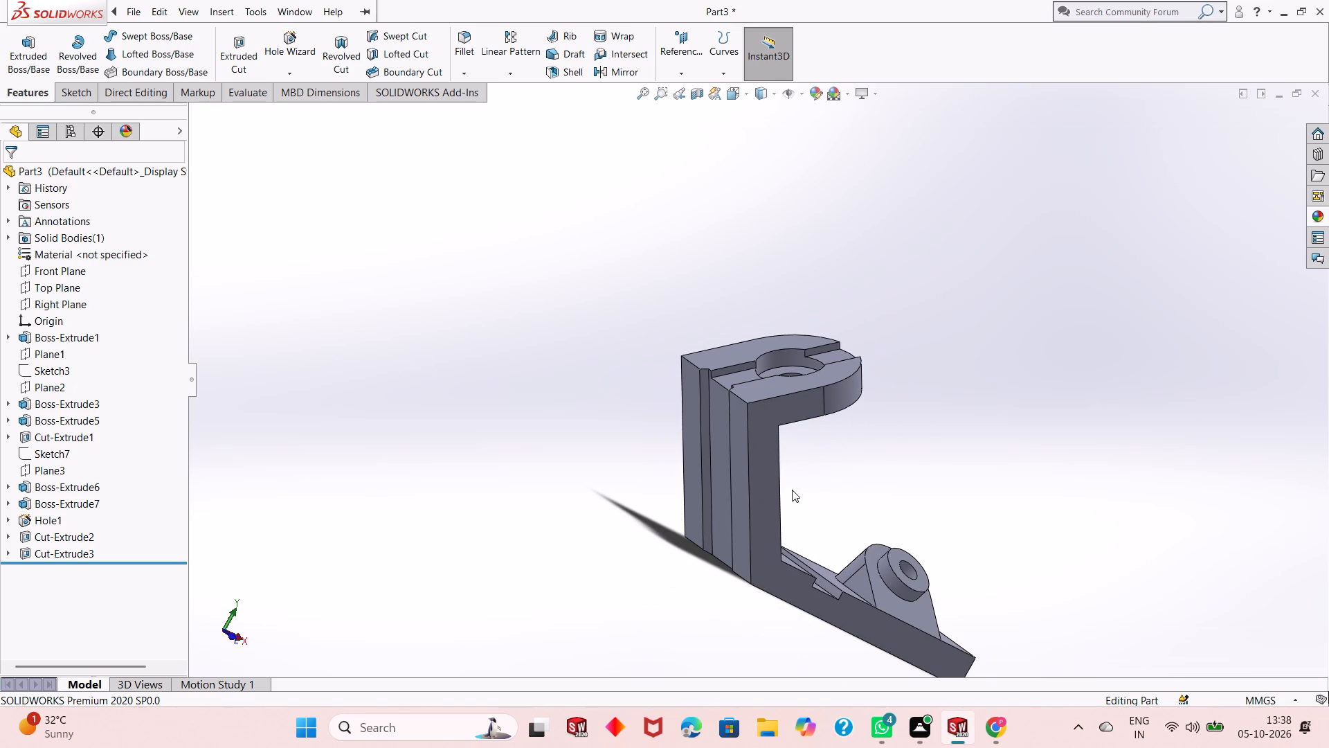
{"action": "scroll", "coordinate": [788, 490], "scroll_direction": "up", "scroll_amount": 1}
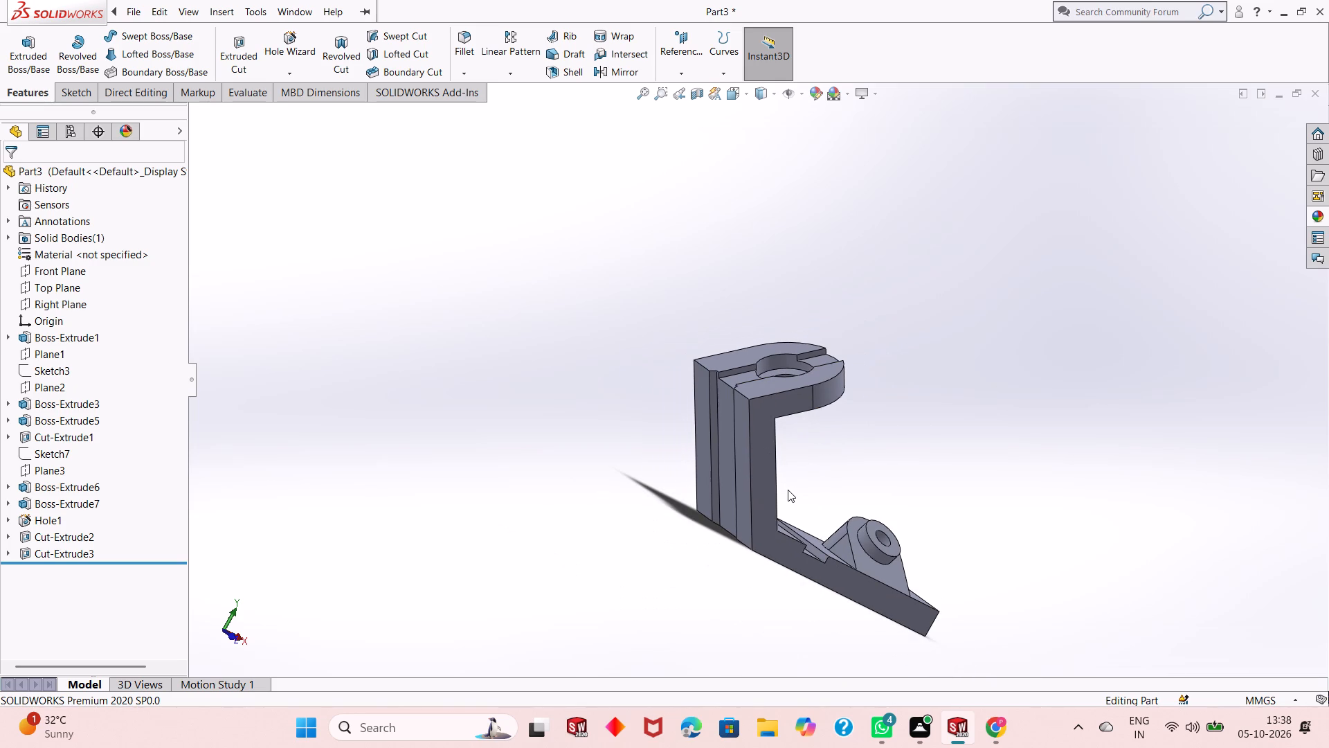
{"action": "scroll", "coordinate": [787, 483], "scroll_direction": "up", "scroll_amount": 1}
{"action": "scroll", "coordinate": [790, 481], "scroll_direction": "down", "scroll_amount": 2}
{"action": "middle_click_drag", "start_coordinate": [781, 467], "coordinate": [748, 570]}
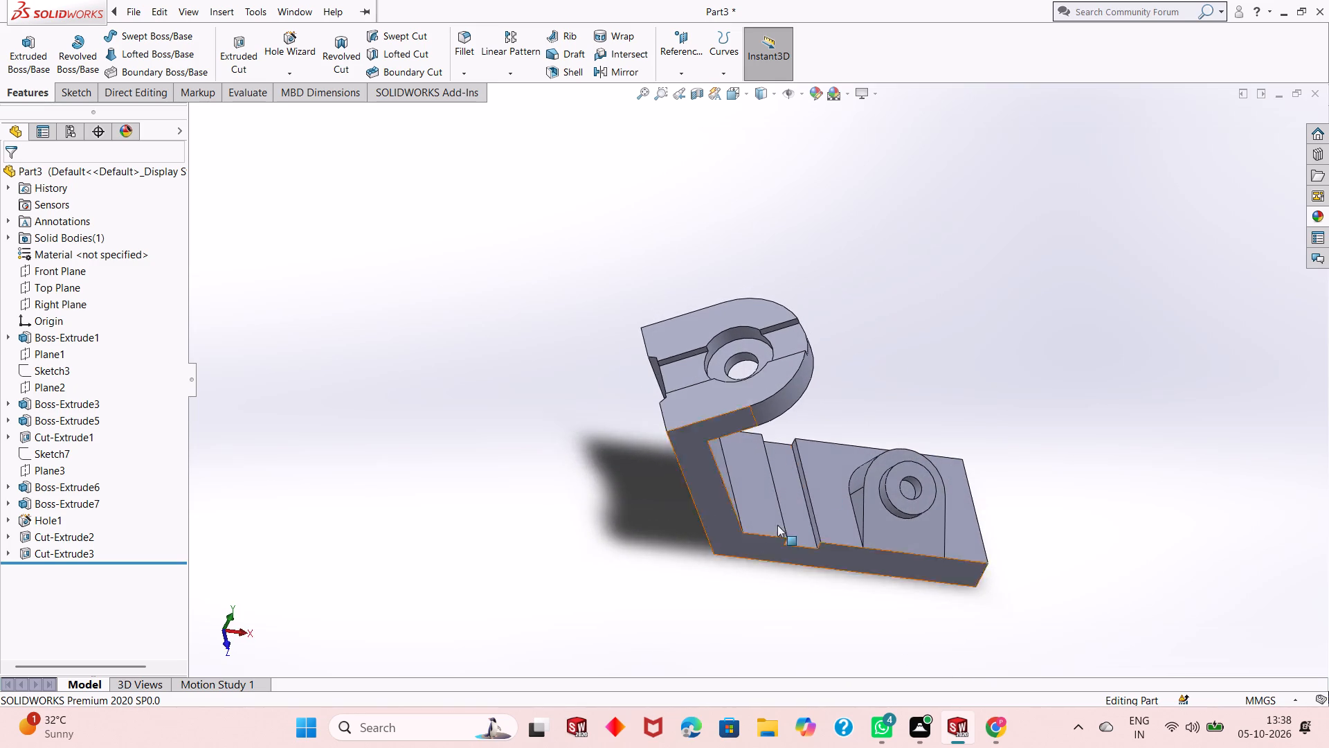
{"action": "scroll", "coordinate": [853, 435], "scroll_direction": "down", "scroll_amount": 2}
{"action": "middle_click", "coordinate": [864, 497]}
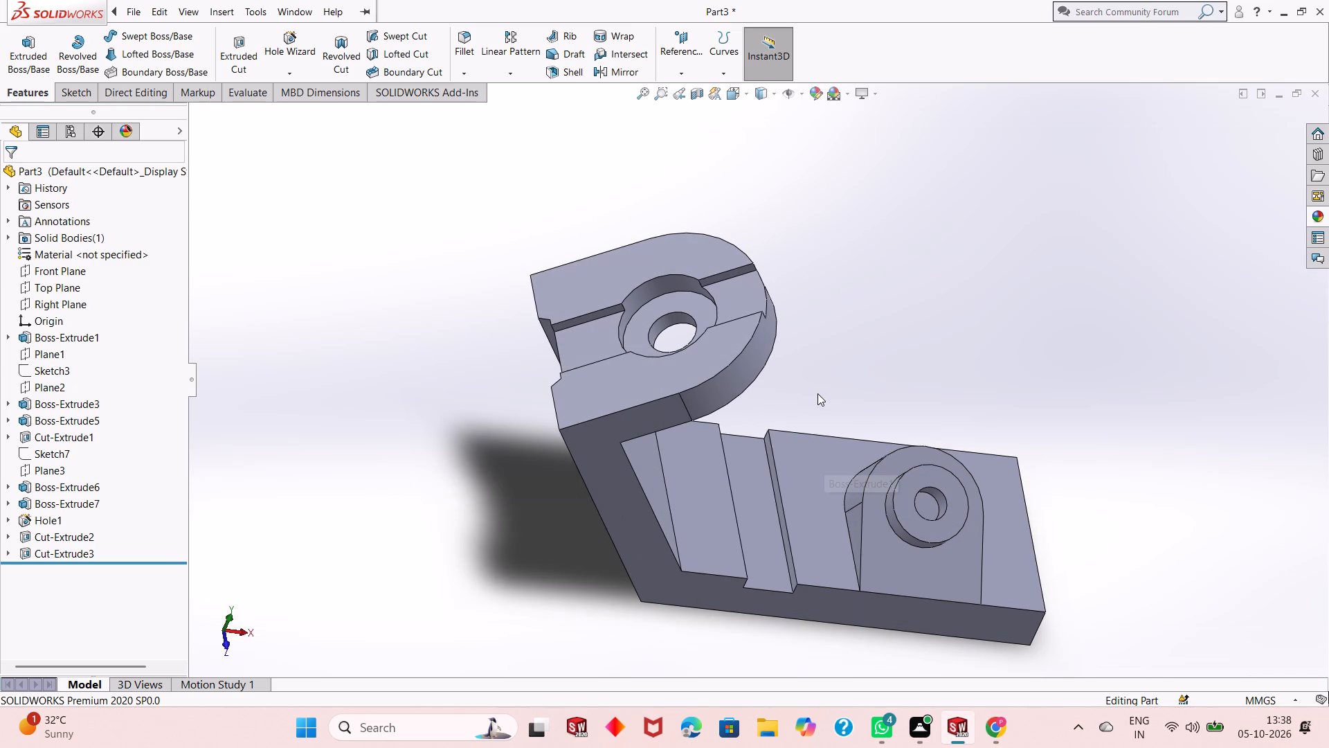
{"action": "scroll", "coordinate": [751, 510], "scroll_direction": "up", "scroll_amount": 1}
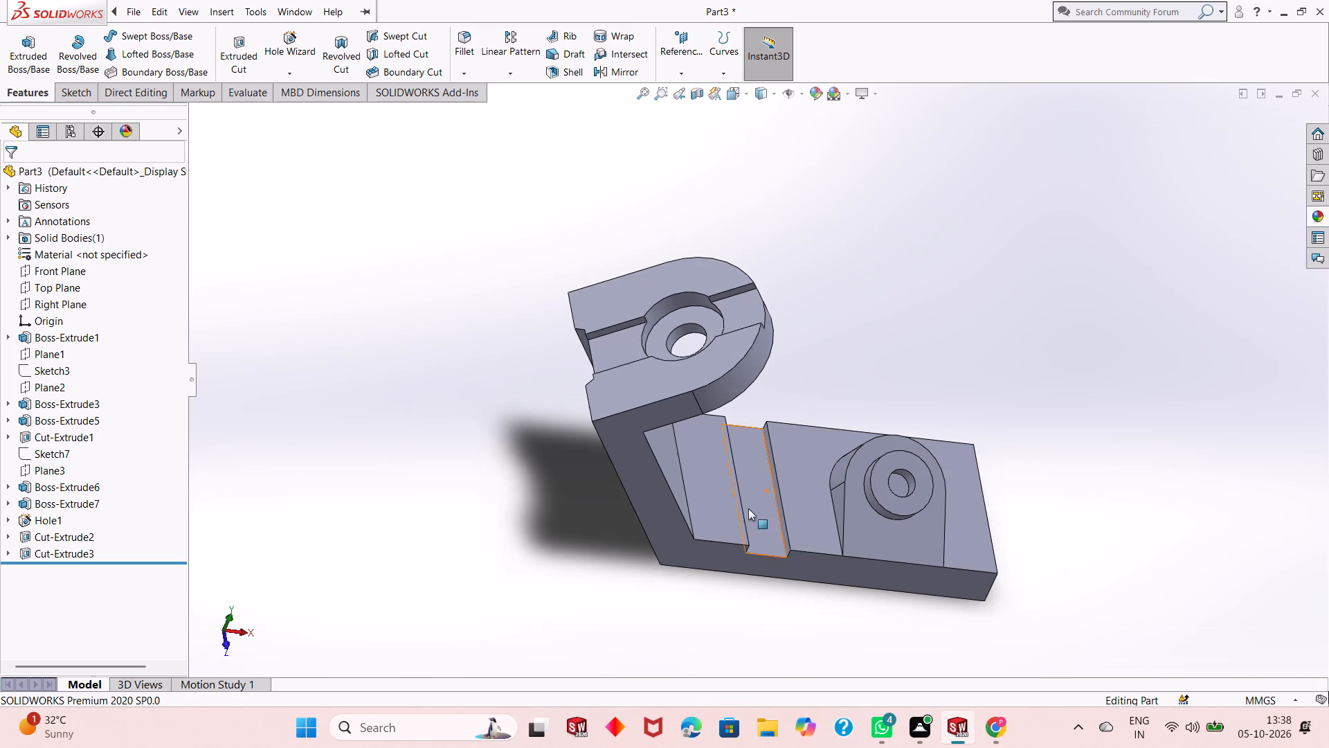
{"action": "scroll", "coordinate": [748, 508], "scroll_direction": "up", "scroll_amount": 1}
{"action": "middle_click_drag", "start_coordinate": [847, 585], "coordinate": [850, 526]}
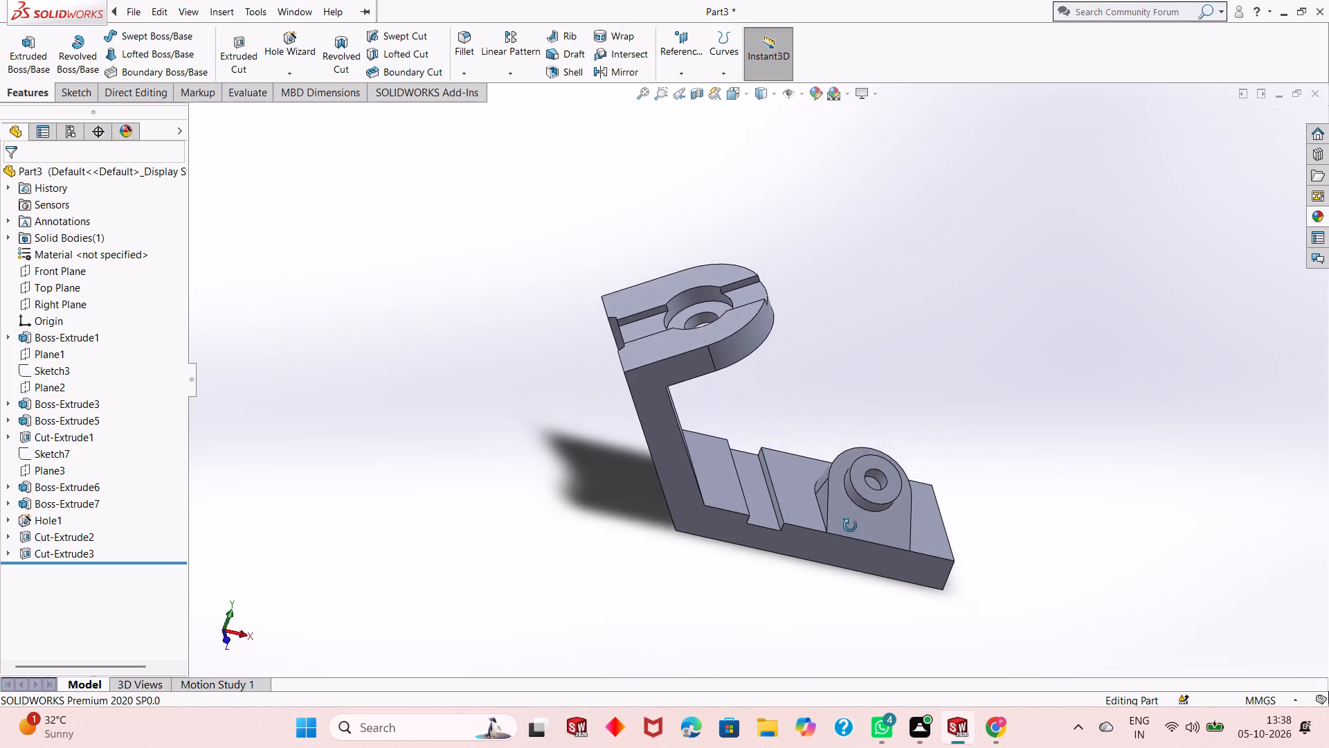
{"action": "middle_click_drag", "start_coordinate": [850, 526], "coordinate": [835, 423]}
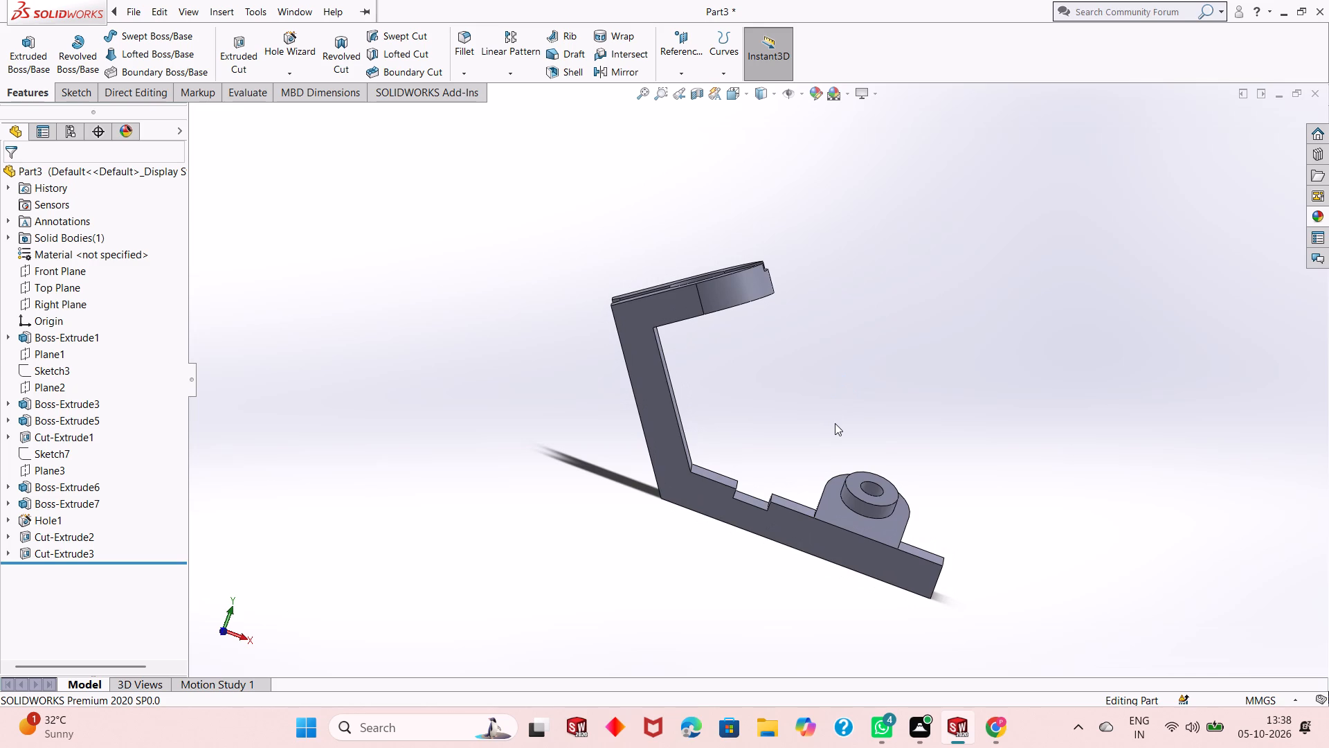
{"action": "scroll", "coordinate": [869, 409], "scroll_direction": "down", "scroll_amount": 2}
{"action": "middle_click_drag", "start_coordinate": [896, 458], "coordinate": [834, 507]}
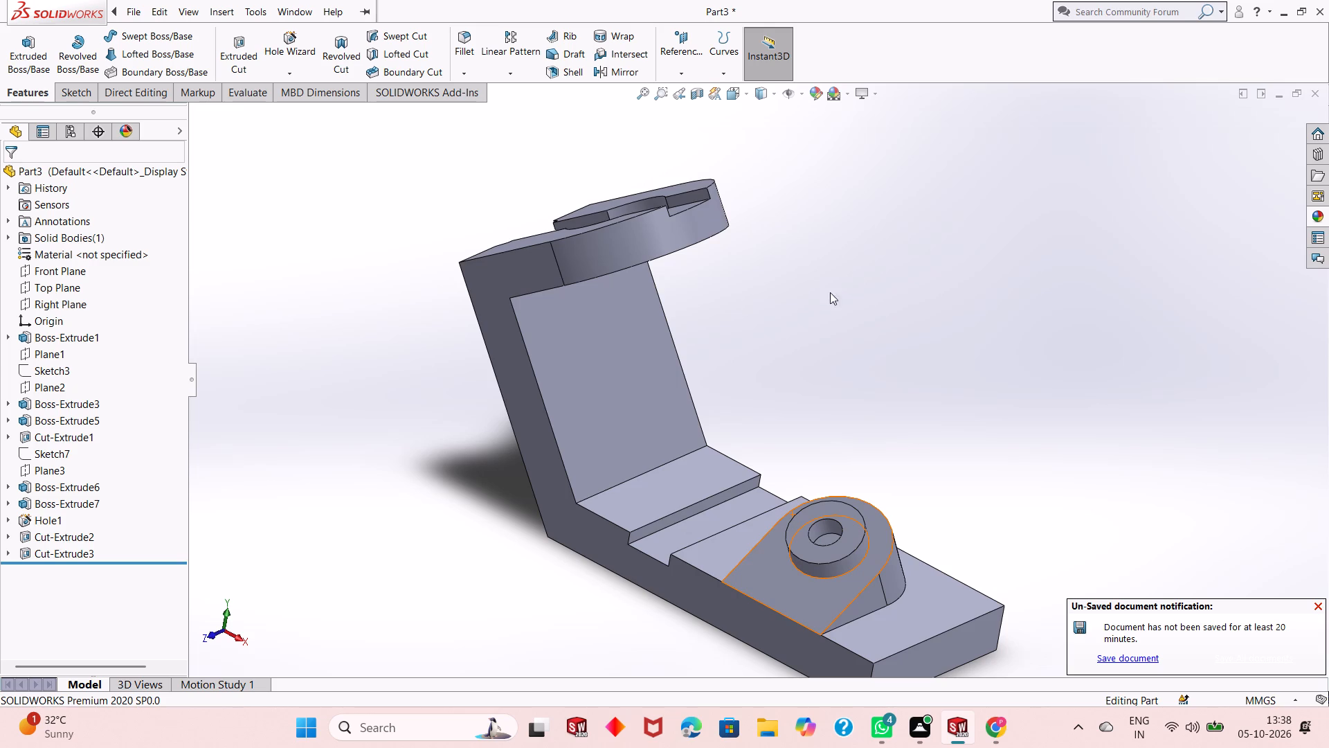
{"action": "middle_click_drag", "start_coordinate": [789, 312], "coordinate": [945, 350]}
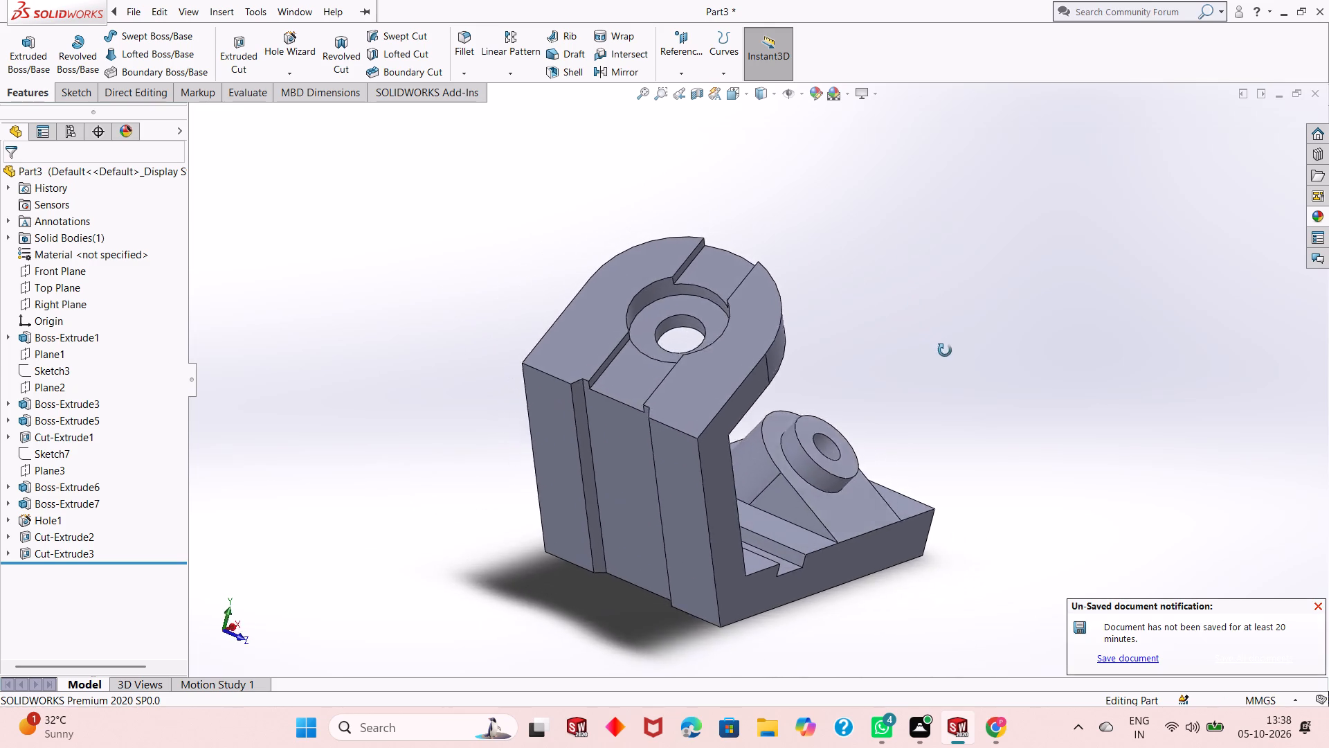
{"action": "middle_click_drag", "start_coordinate": [945, 350], "coordinate": [874, 338]}
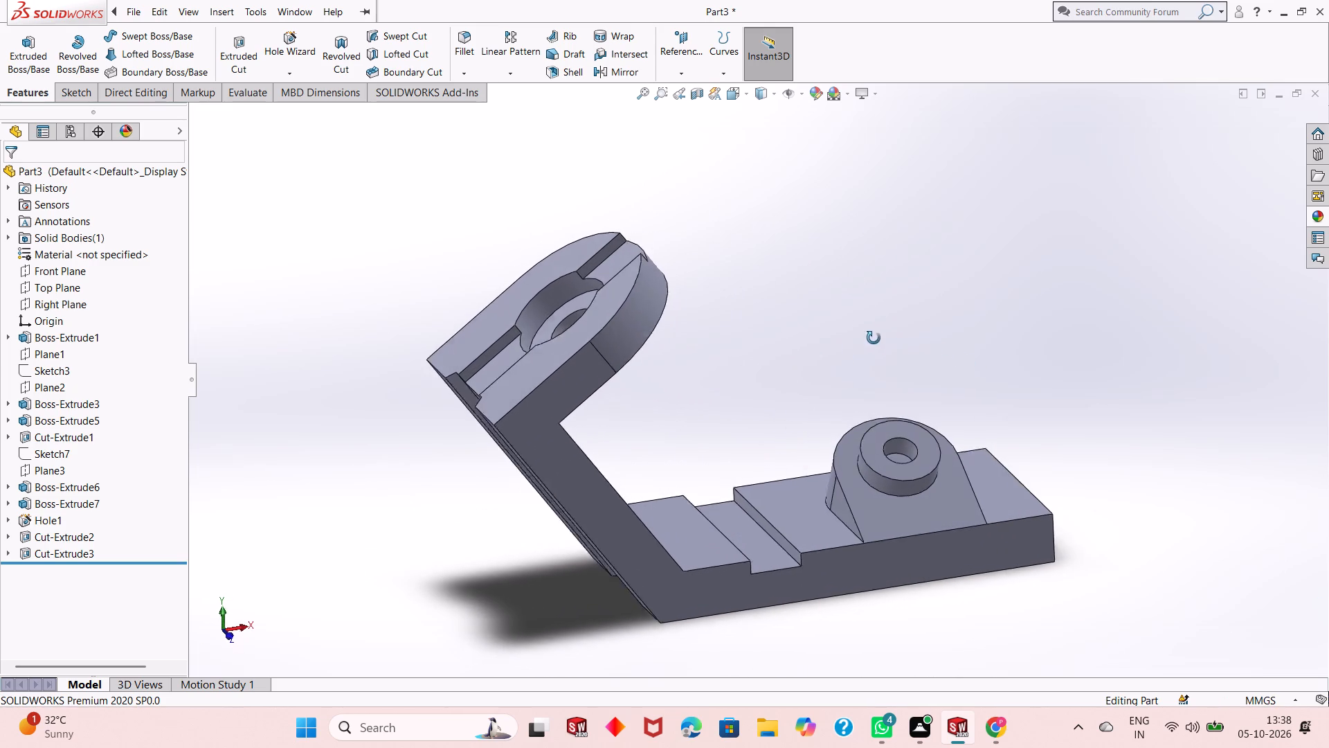
{"action": "middle_click_drag", "start_coordinate": [874, 338], "coordinate": [845, 326]}
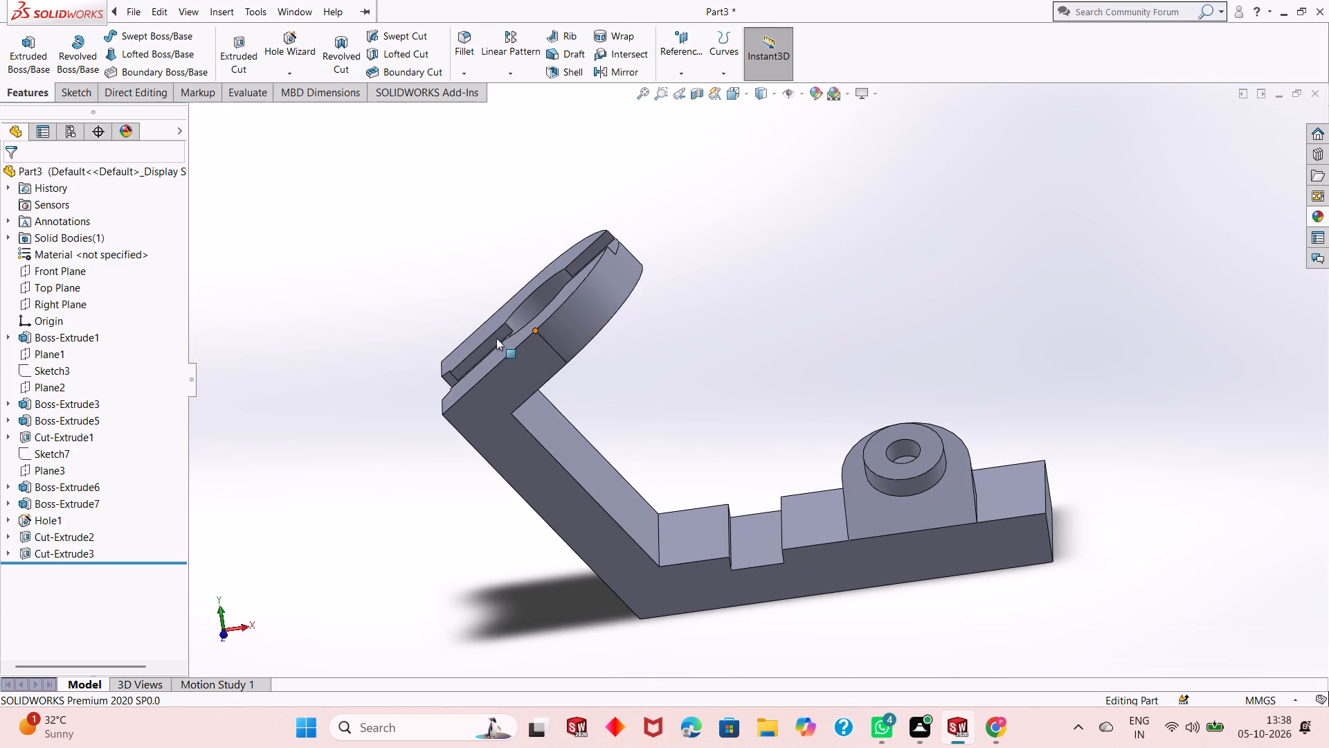
{"action": "middle_click_drag", "start_coordinate": [862, 342], "coordinate": [870, 305]}
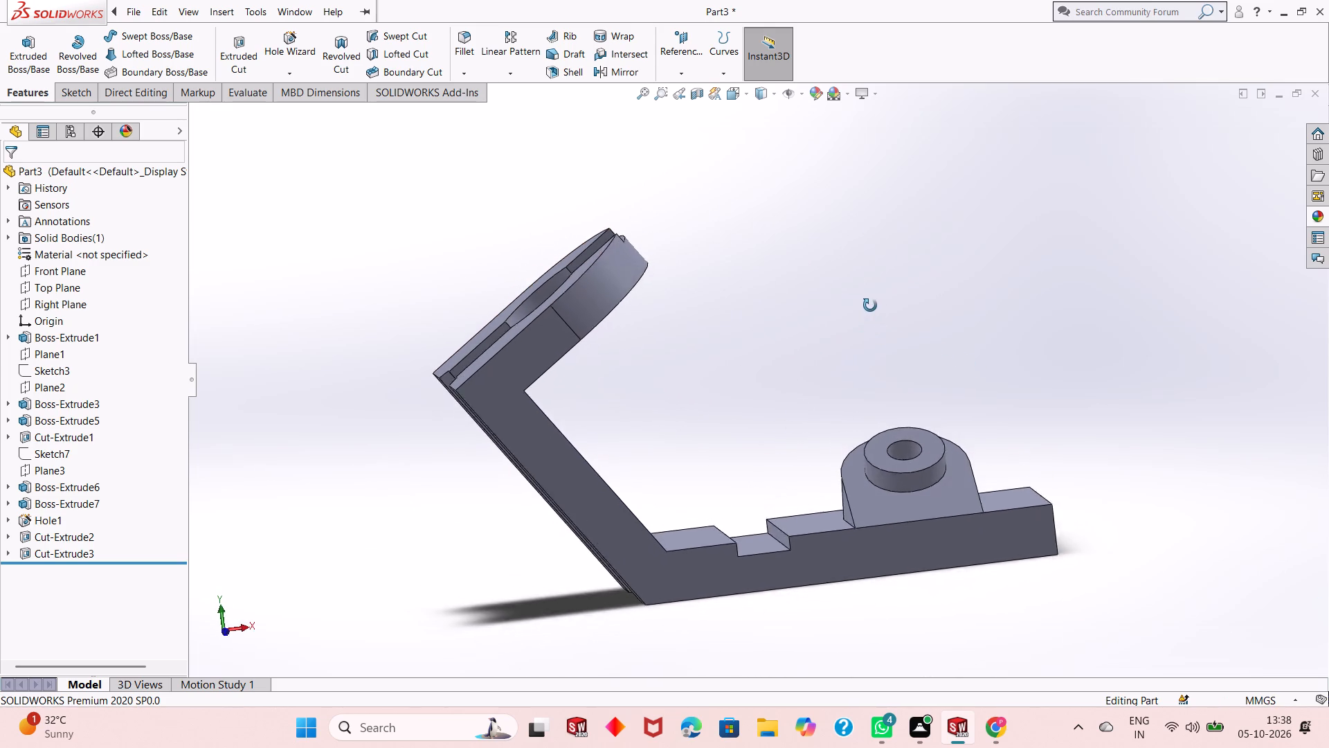
{"action": "middle_click_drag", "start_coordinate": [870, 305], "coordinate": [889, 380]}
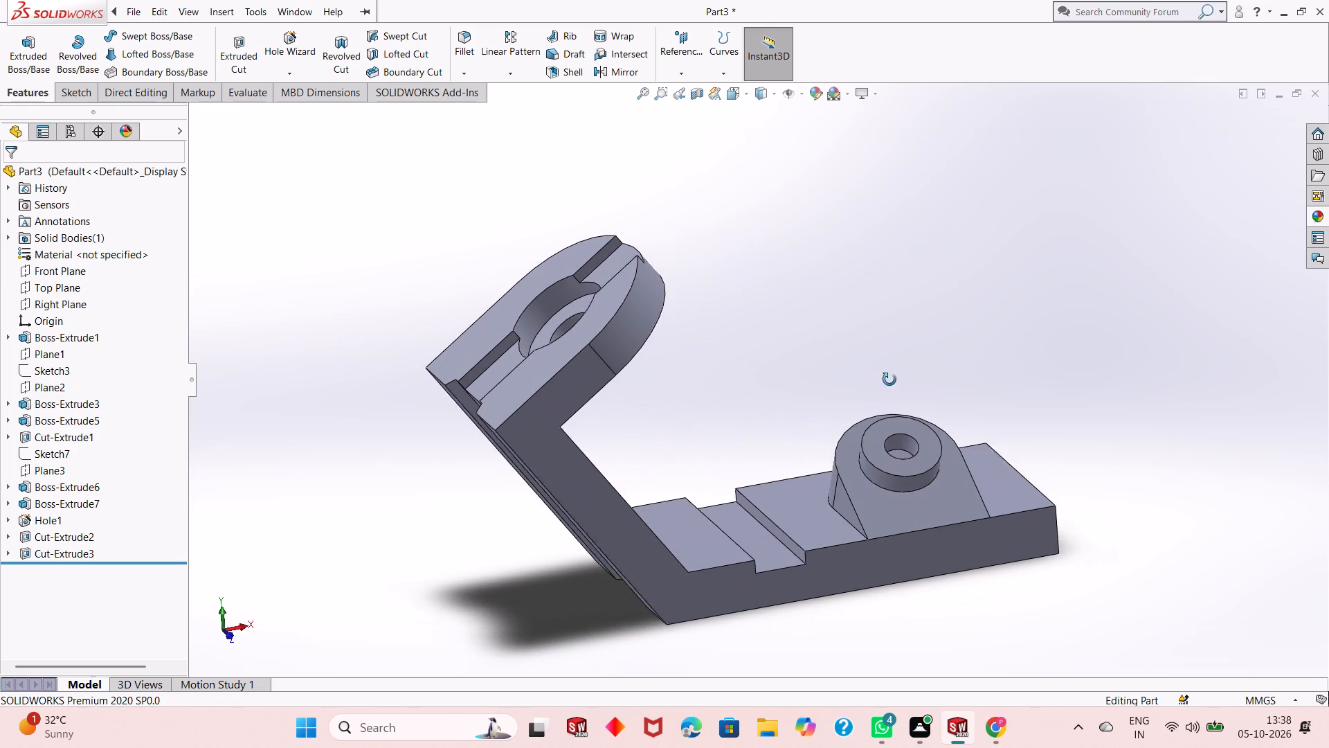
{"action": "middle_click_drag", "start_coordinate": [889, 380], "coordinate": [888, 380]}
{"action": "scroll", "coordinate": [838, 408], "scroll_direction": "up", "scroll_amount": 1}
{"action": "middle_click_drag", "start_coordinate": [877, 429], "coordinate": [833, 346]}
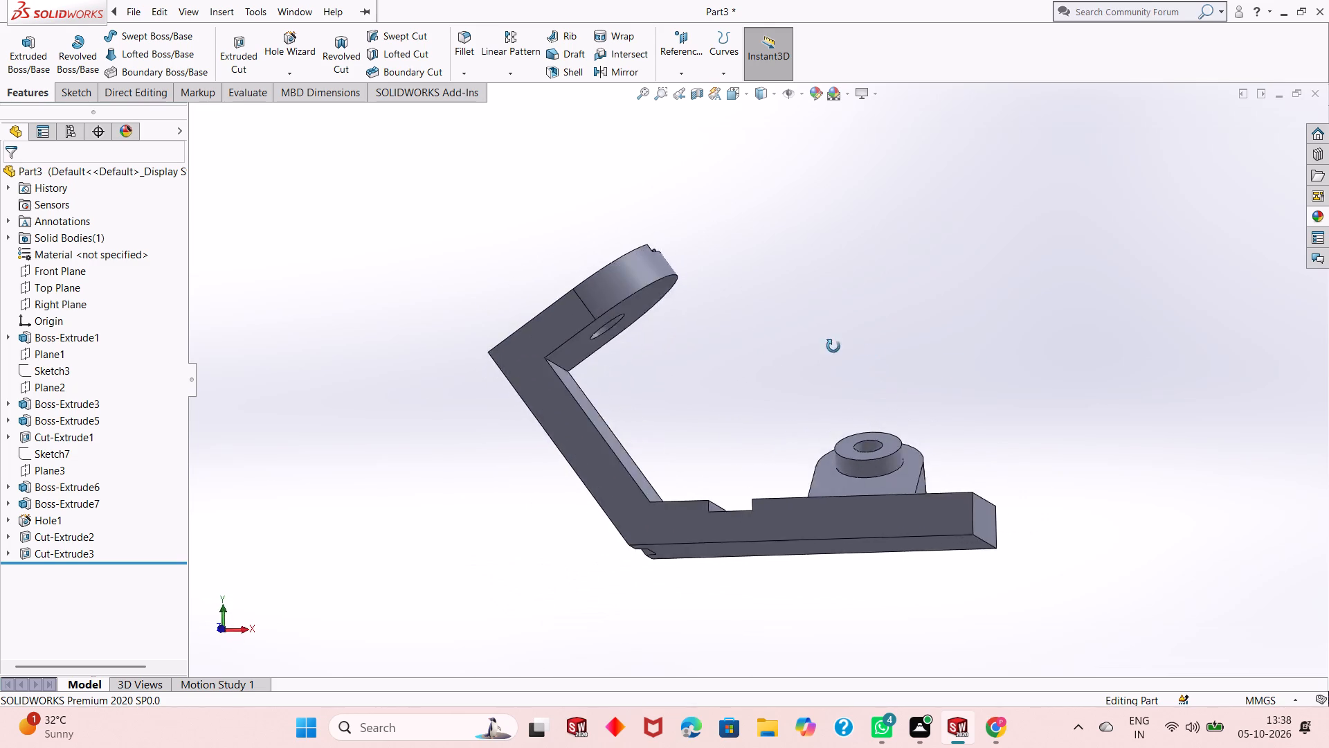
{"action": "middle_click_drag", "start_coordinate": [833, 346], "coordinate": [802, 386]}
{"action": "scroll", "coordinate": [802, 393], "scroll_direction": "up", "scroll_amount": 1}
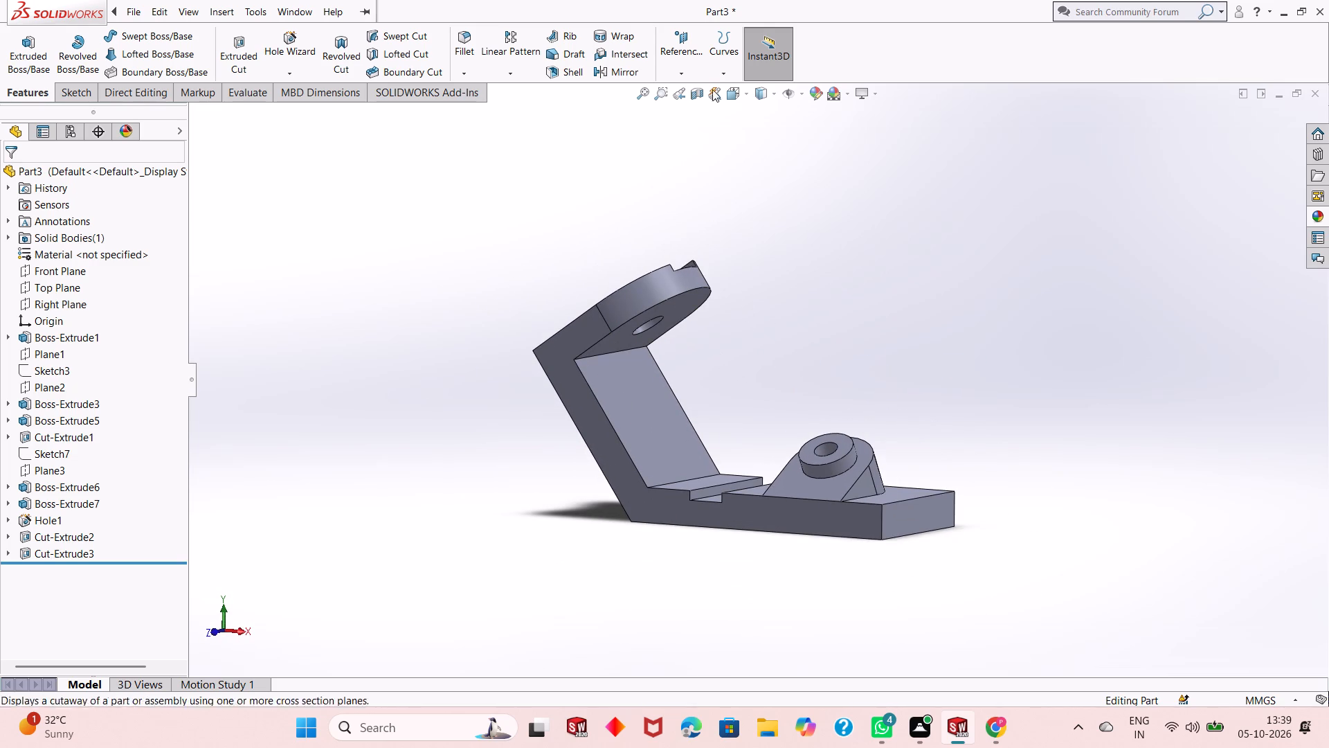
Open the colour appearance of the whole part and apply the bright cyan standard colour.
{"action": "left_click", "coordinate": [812, 91]}
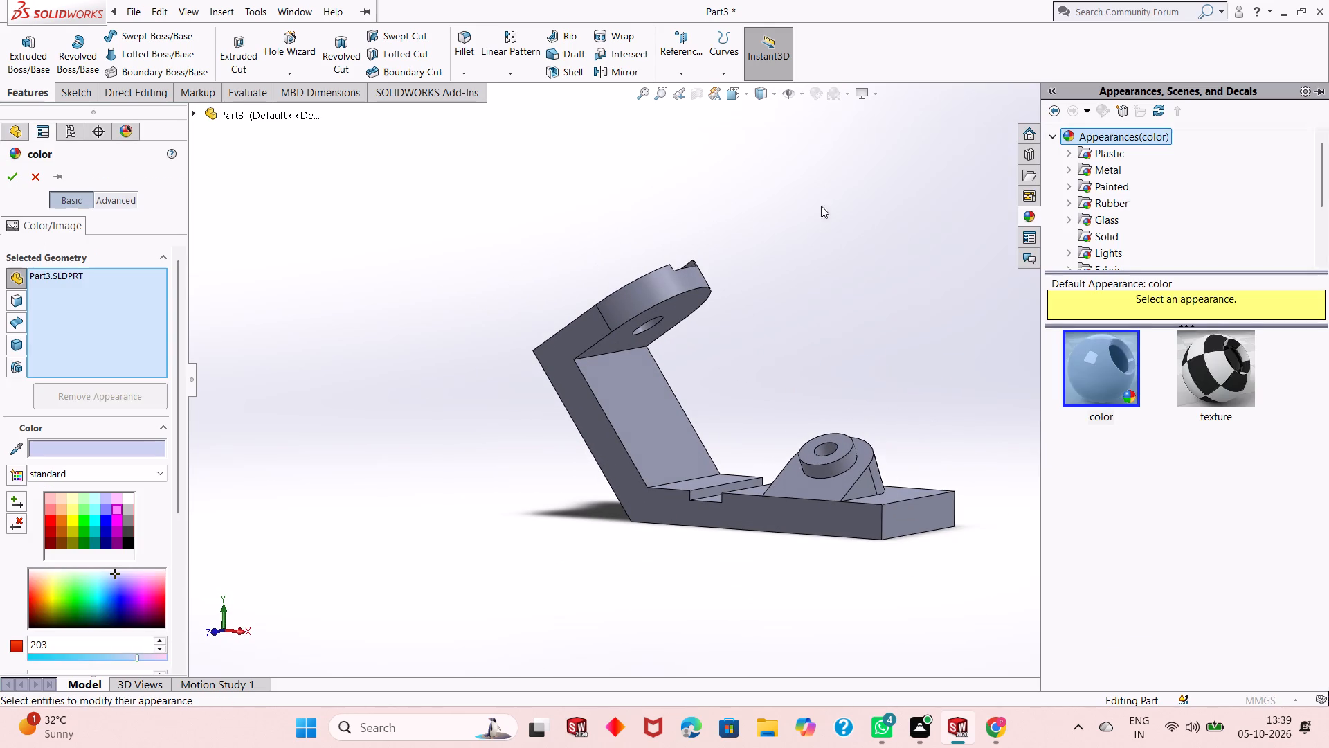
{"action": "left_click", "coordinate": [91, 510]}
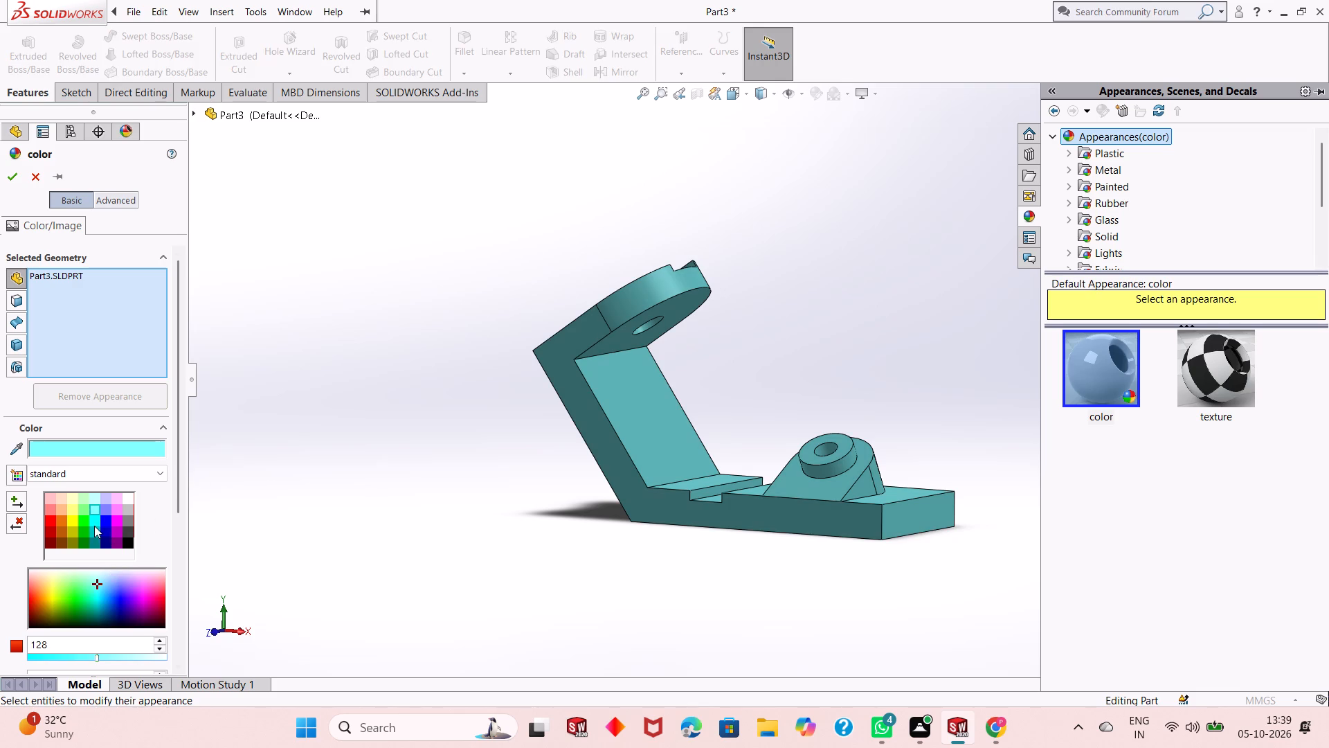
{"action": "left_click", "coordinate": [96, 525]}
{"action": "middle_click_drag", "start_coordinate": [500, 497], "coordinate": [556, 481]}
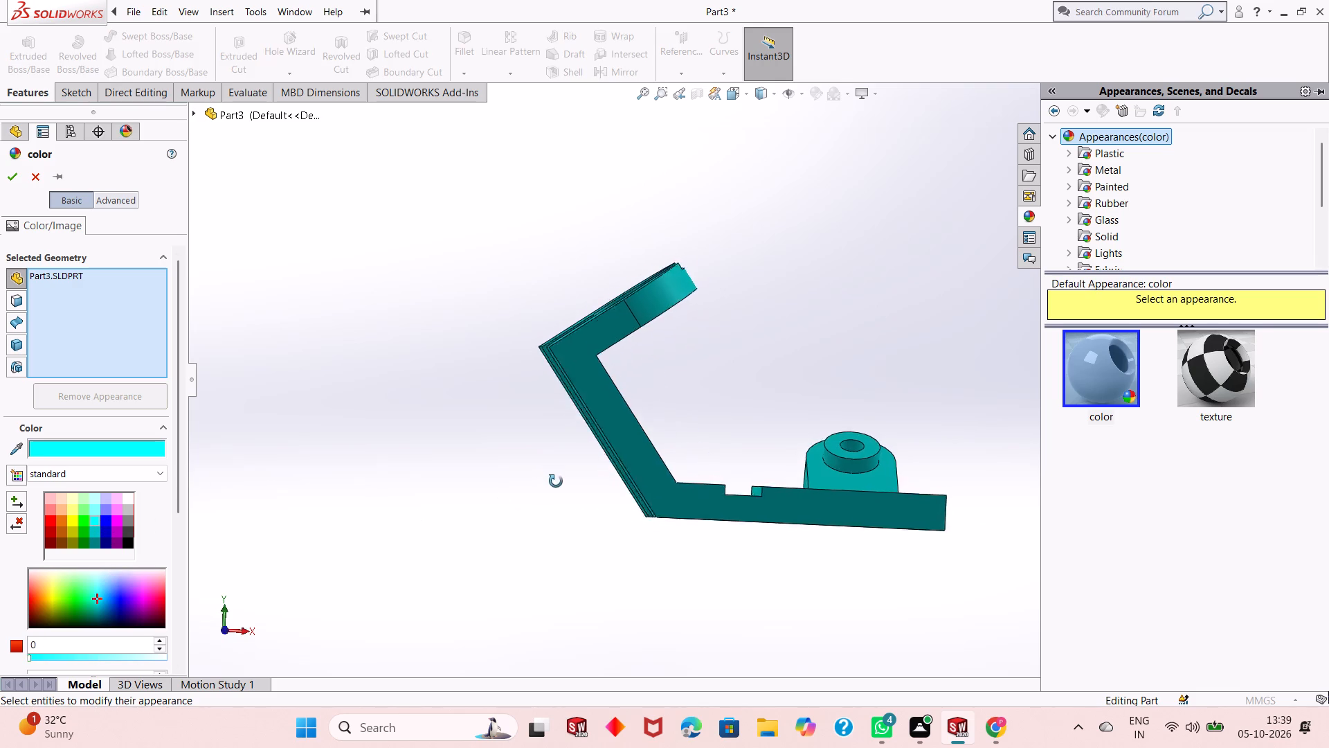
{"action": "middle_click_drag", "start_coordinate": [556, 481], "coordinate": [555, 516]}
{"action": "scroll", "coordinate": [618, 422], "scroll_direction": "down", "scroll_amount": 3}
{"action": "middle_click_drag", "start_coordinate": [730, 398], "coordinate": [729, 418]}
{"action": "scroll", "coordinate": [659, 451], "scroll_direction": "up", "scroll_amount": 3}
{"action": "scroll", "coordinate": [976, 410], "scroll_direction": "down", "scroll_amount": 1}
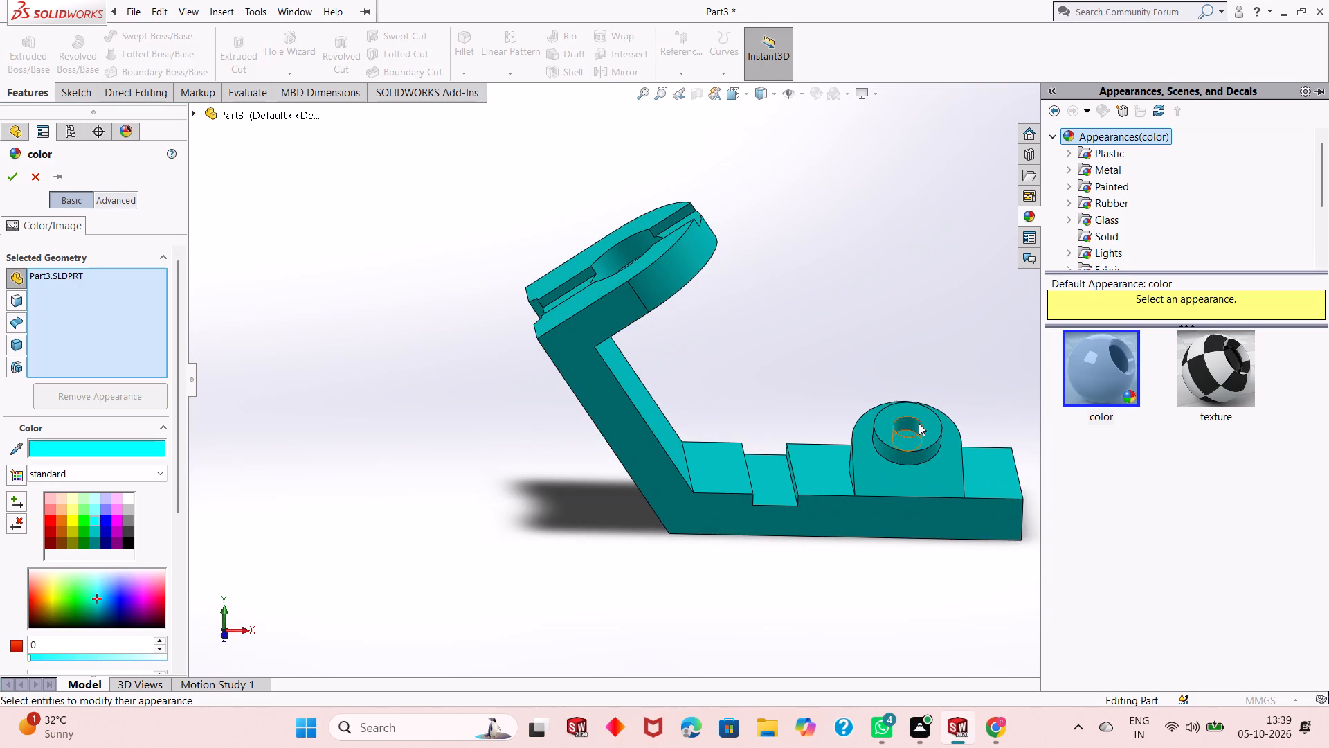
{"action": "middle_click_drag", "start_coordinate": [869, 424], "coordinate": [802, 436]}
{"action": "scroll", "coordinate": [874, 366], "scroll_direction": "down", "scroll_amount": 2}
{"action": "scroll", "coordinate": [753, 403], "scroll_direction": "up", "scroll_amount": 2}
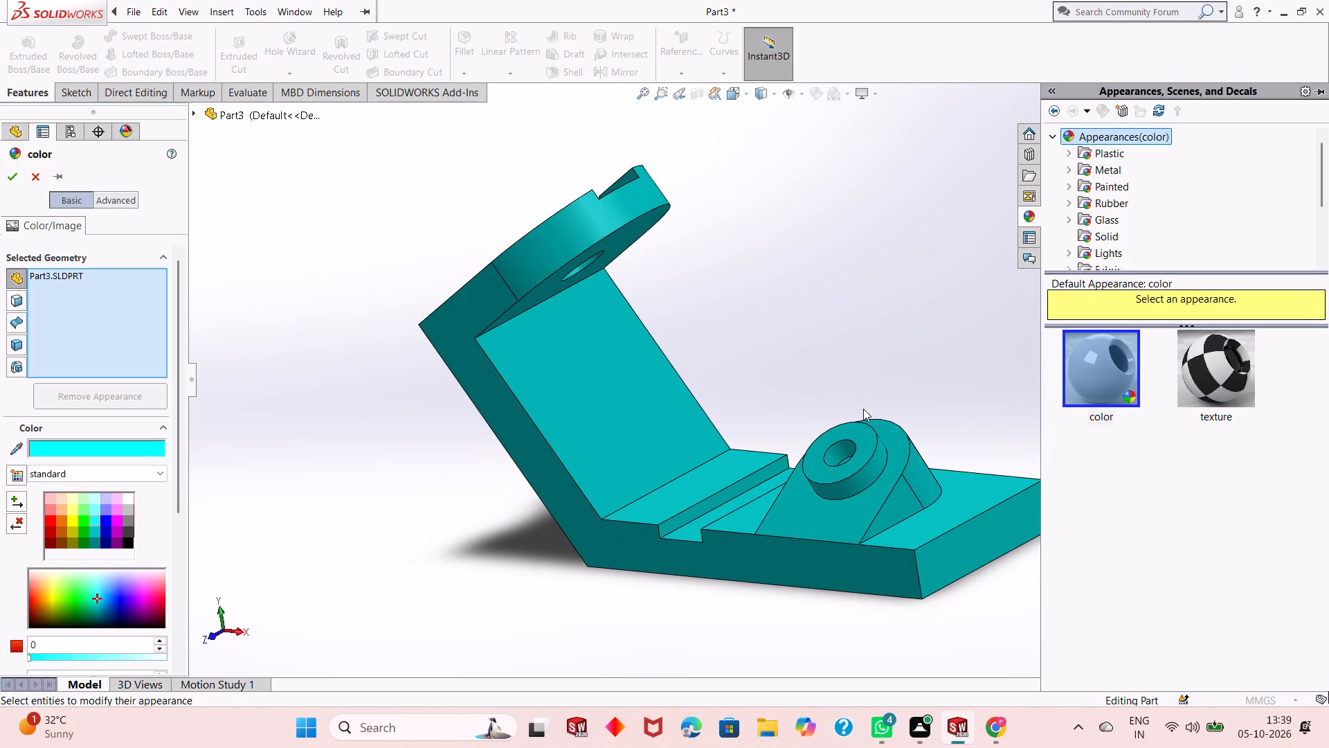
{"action": "scroll", "coordinate": [841, 408], "scroll_direction": "down", "scroll_amount": 1}
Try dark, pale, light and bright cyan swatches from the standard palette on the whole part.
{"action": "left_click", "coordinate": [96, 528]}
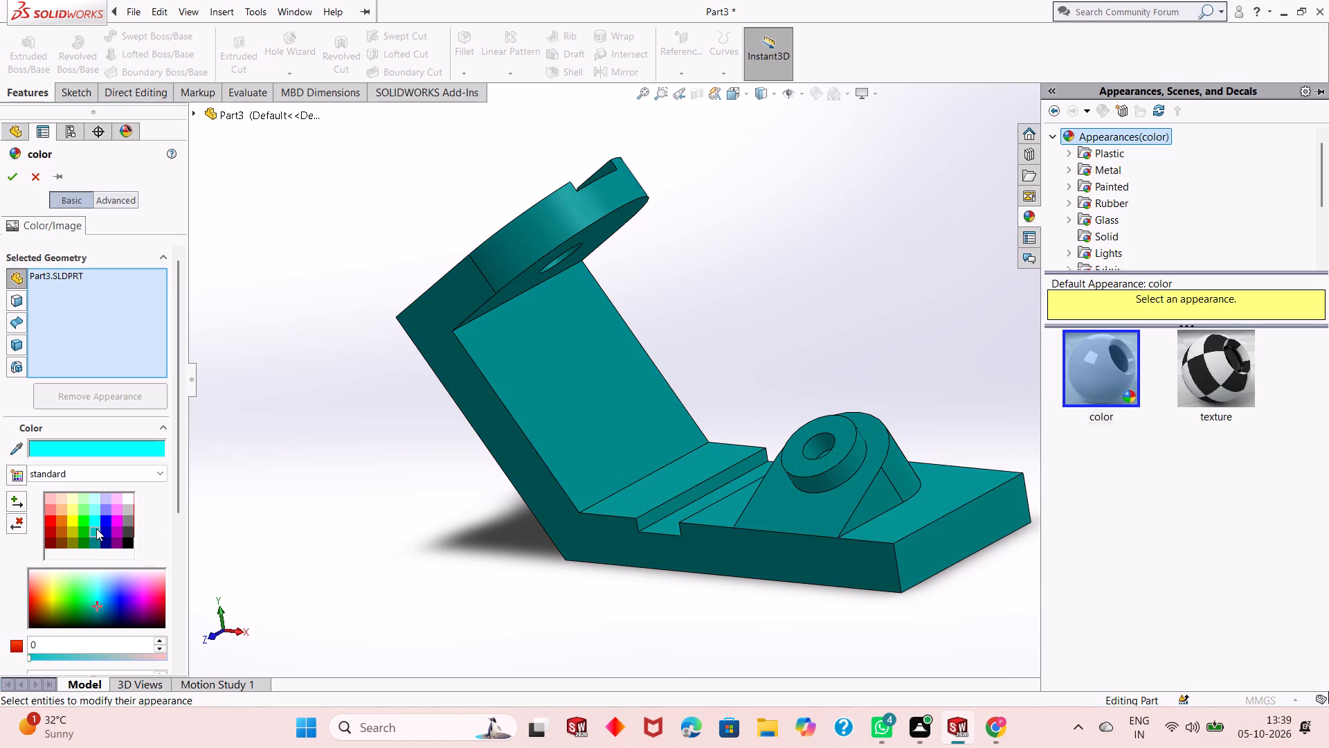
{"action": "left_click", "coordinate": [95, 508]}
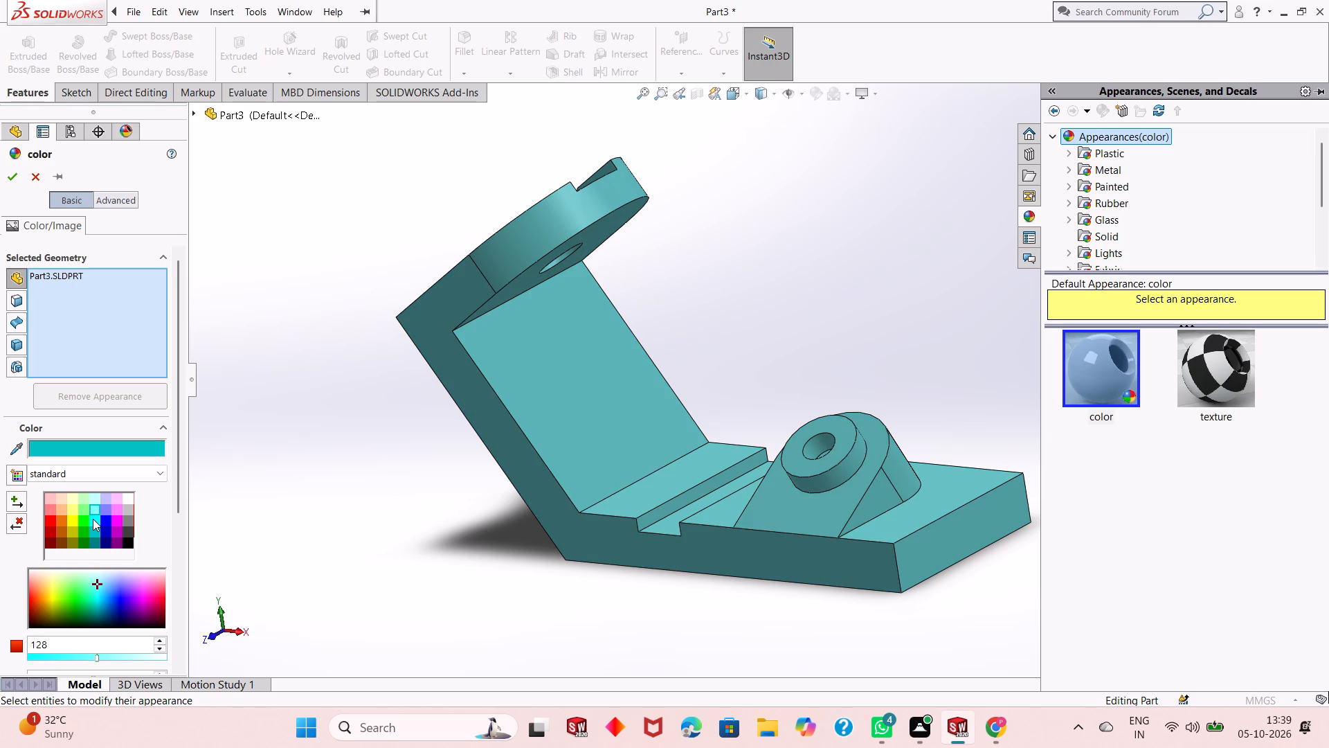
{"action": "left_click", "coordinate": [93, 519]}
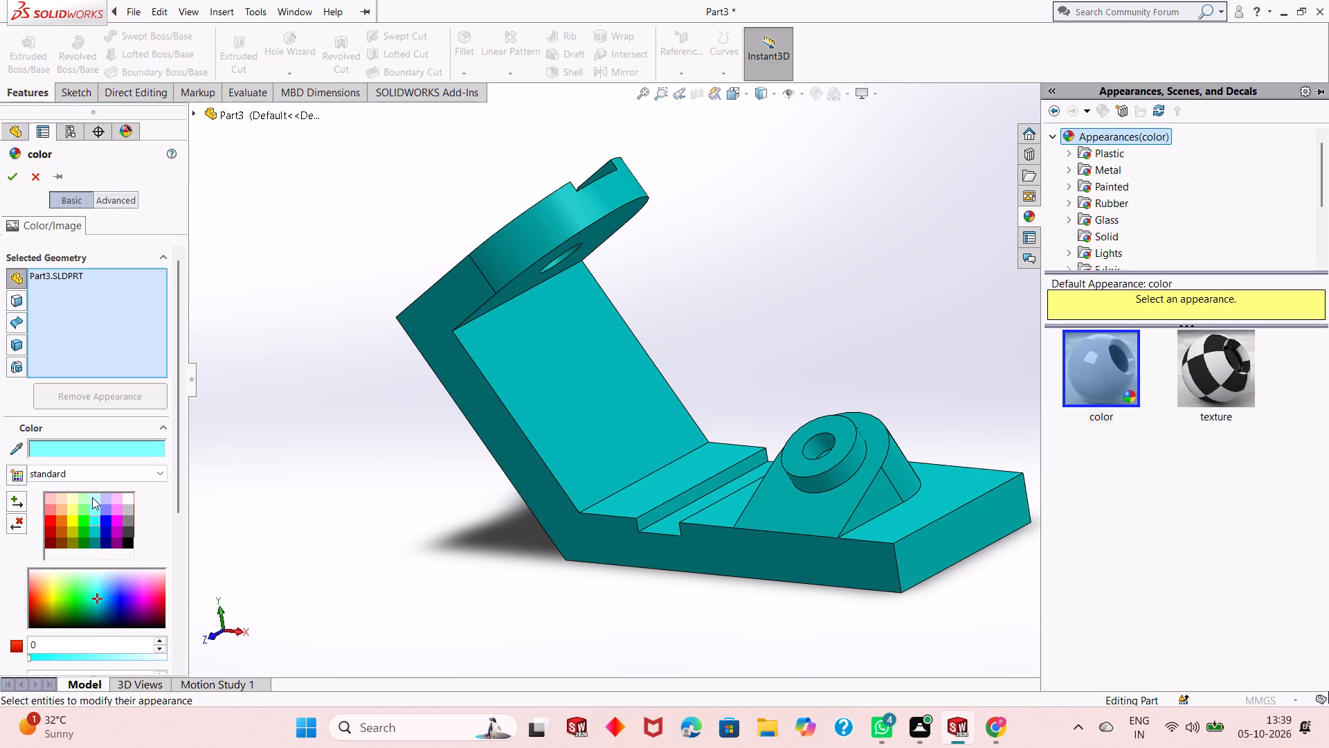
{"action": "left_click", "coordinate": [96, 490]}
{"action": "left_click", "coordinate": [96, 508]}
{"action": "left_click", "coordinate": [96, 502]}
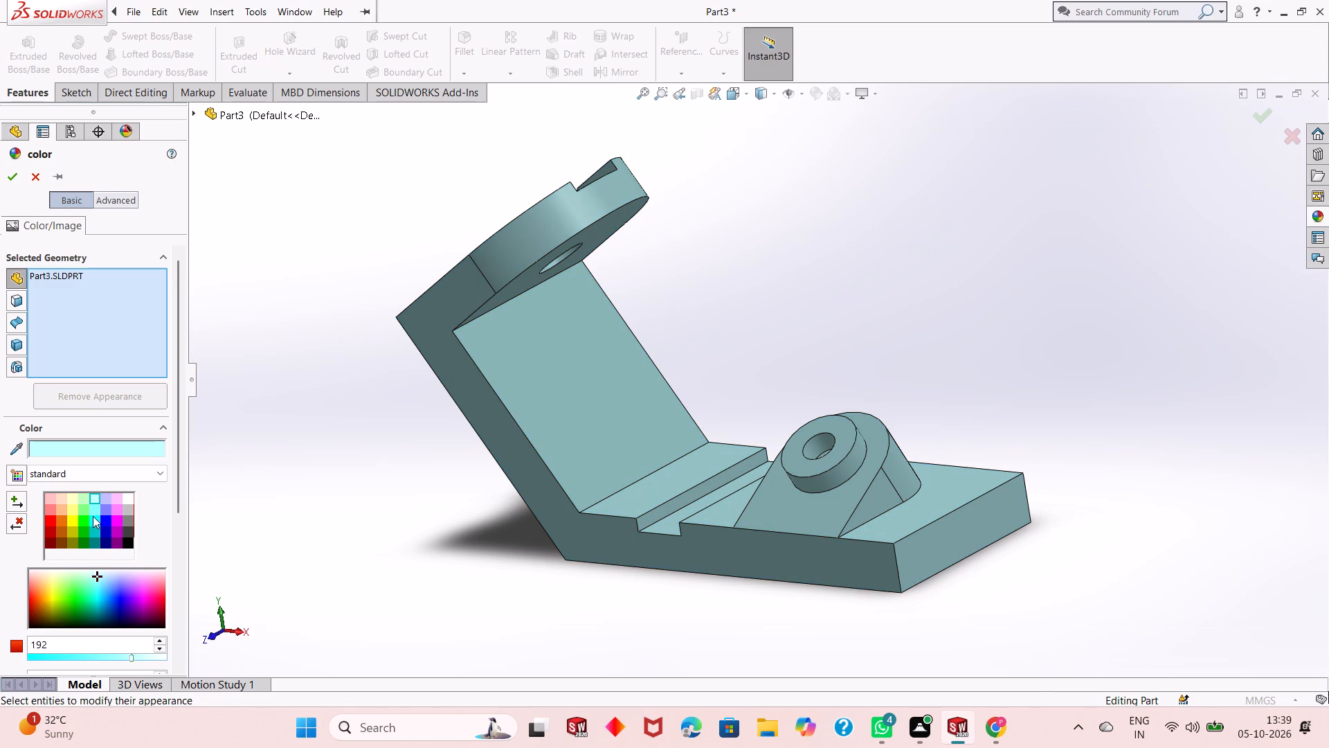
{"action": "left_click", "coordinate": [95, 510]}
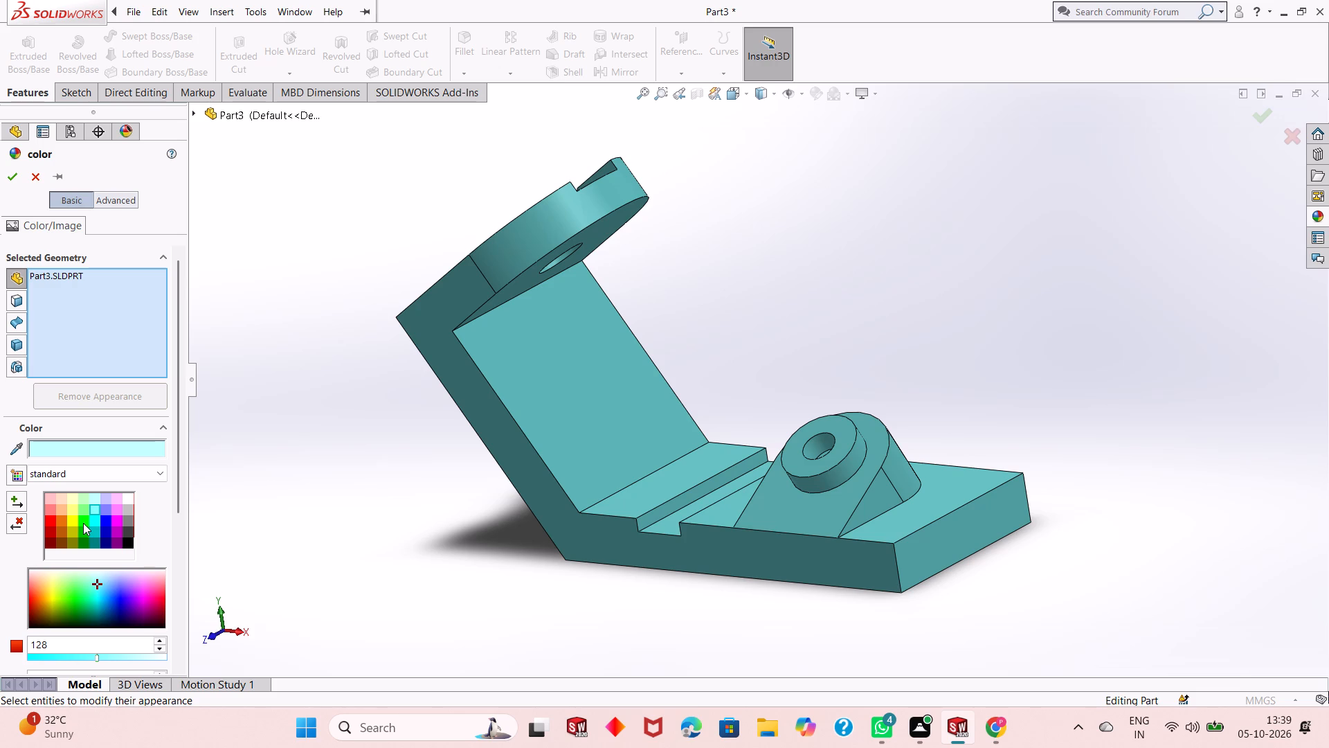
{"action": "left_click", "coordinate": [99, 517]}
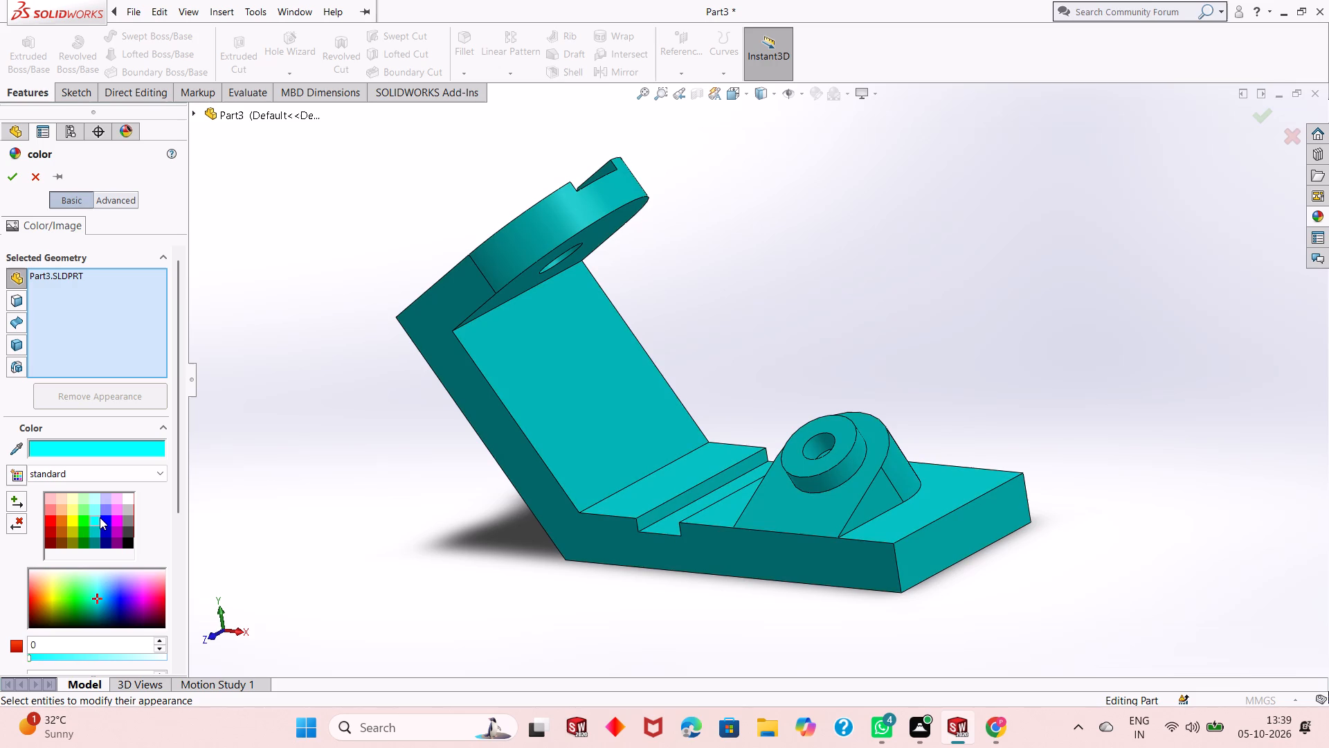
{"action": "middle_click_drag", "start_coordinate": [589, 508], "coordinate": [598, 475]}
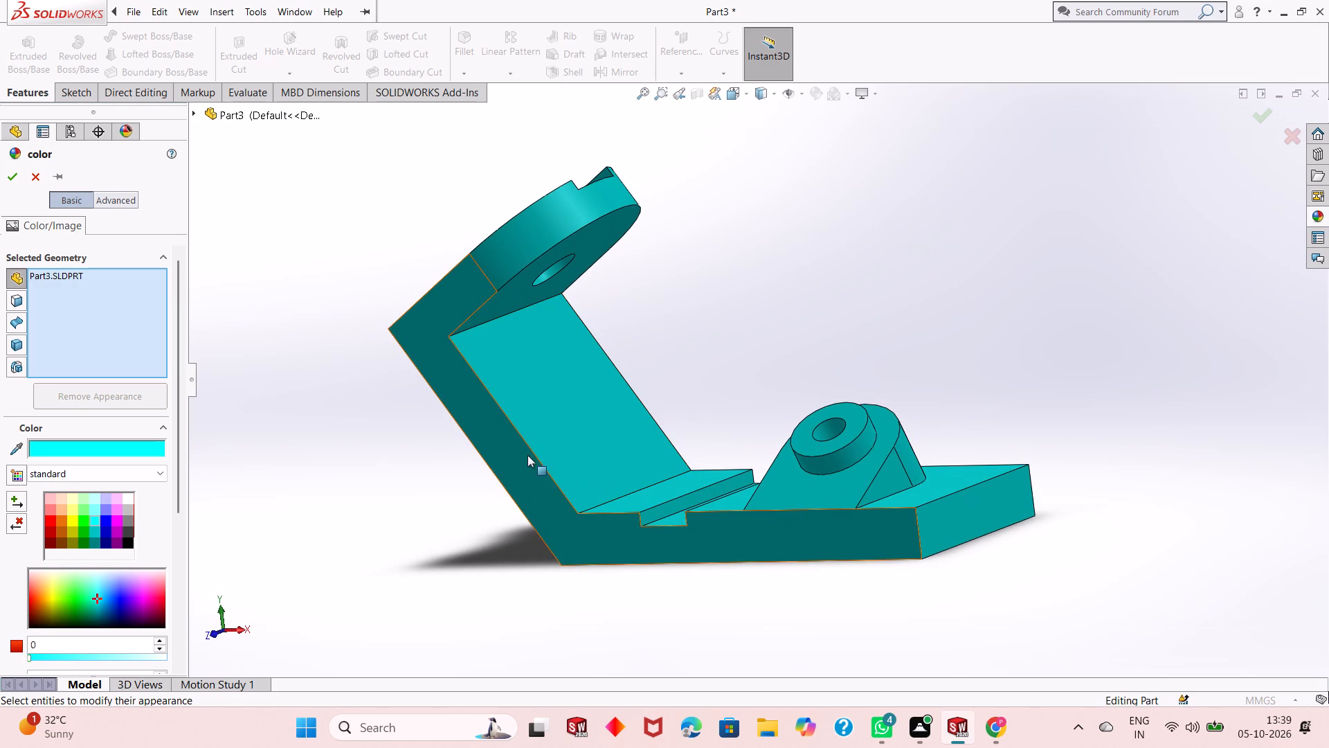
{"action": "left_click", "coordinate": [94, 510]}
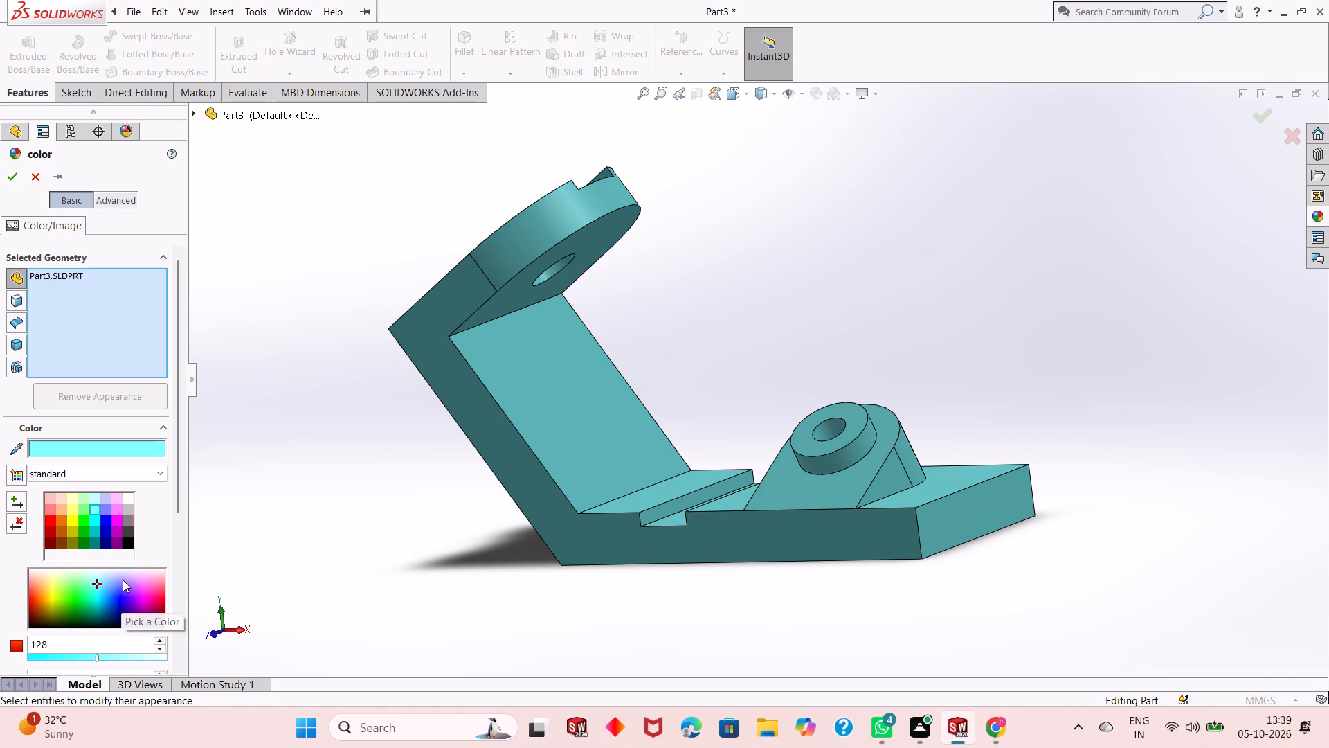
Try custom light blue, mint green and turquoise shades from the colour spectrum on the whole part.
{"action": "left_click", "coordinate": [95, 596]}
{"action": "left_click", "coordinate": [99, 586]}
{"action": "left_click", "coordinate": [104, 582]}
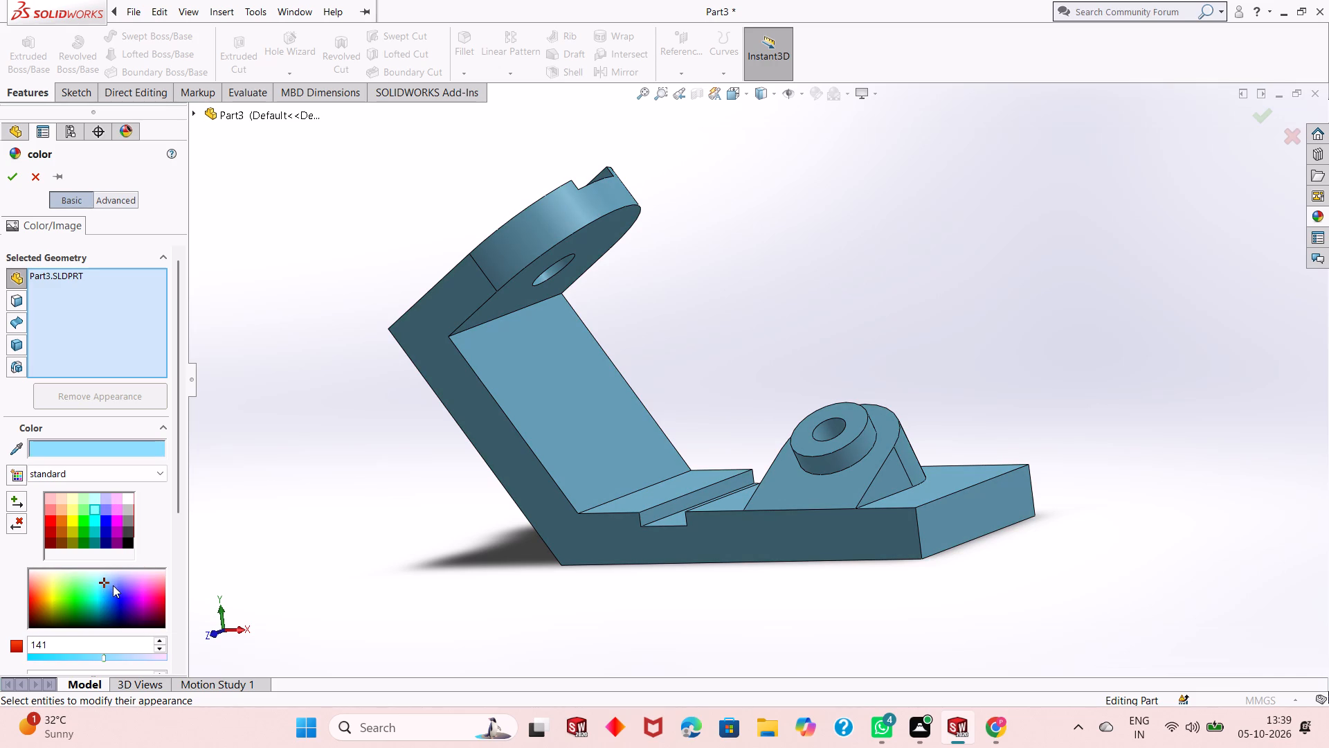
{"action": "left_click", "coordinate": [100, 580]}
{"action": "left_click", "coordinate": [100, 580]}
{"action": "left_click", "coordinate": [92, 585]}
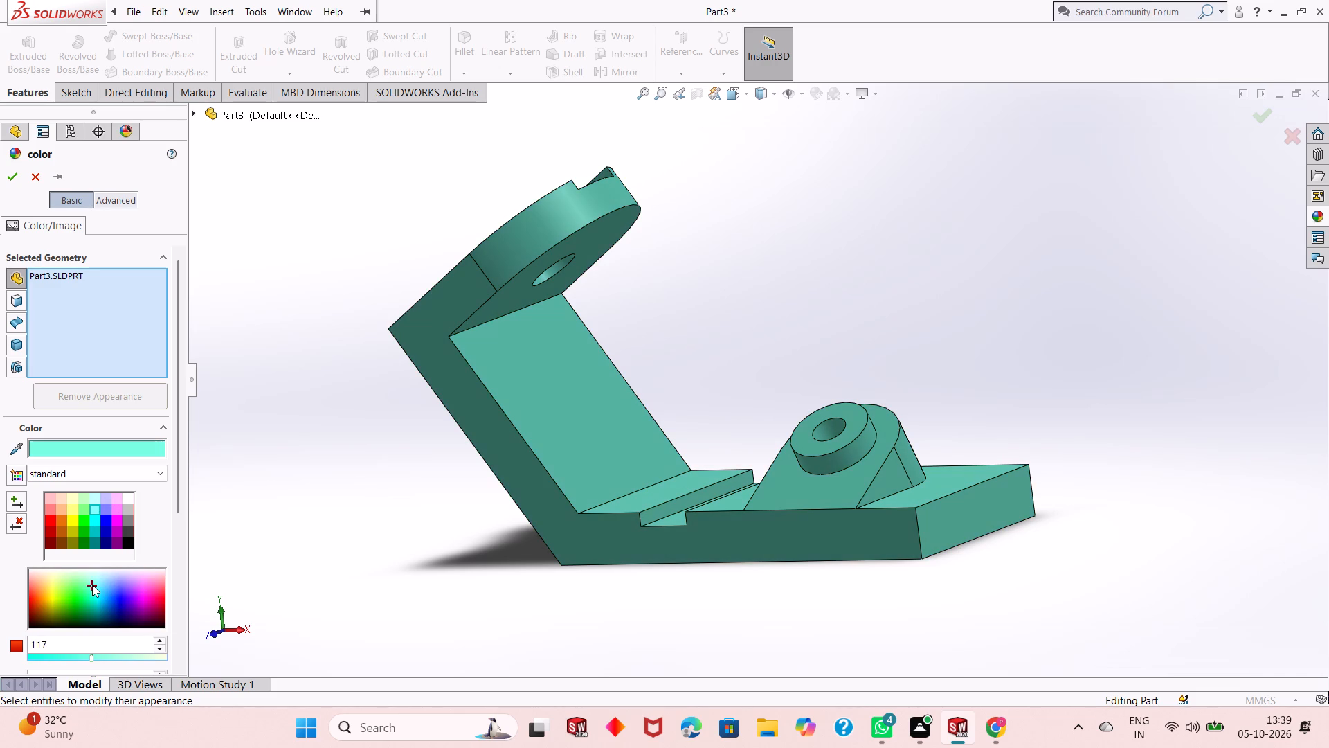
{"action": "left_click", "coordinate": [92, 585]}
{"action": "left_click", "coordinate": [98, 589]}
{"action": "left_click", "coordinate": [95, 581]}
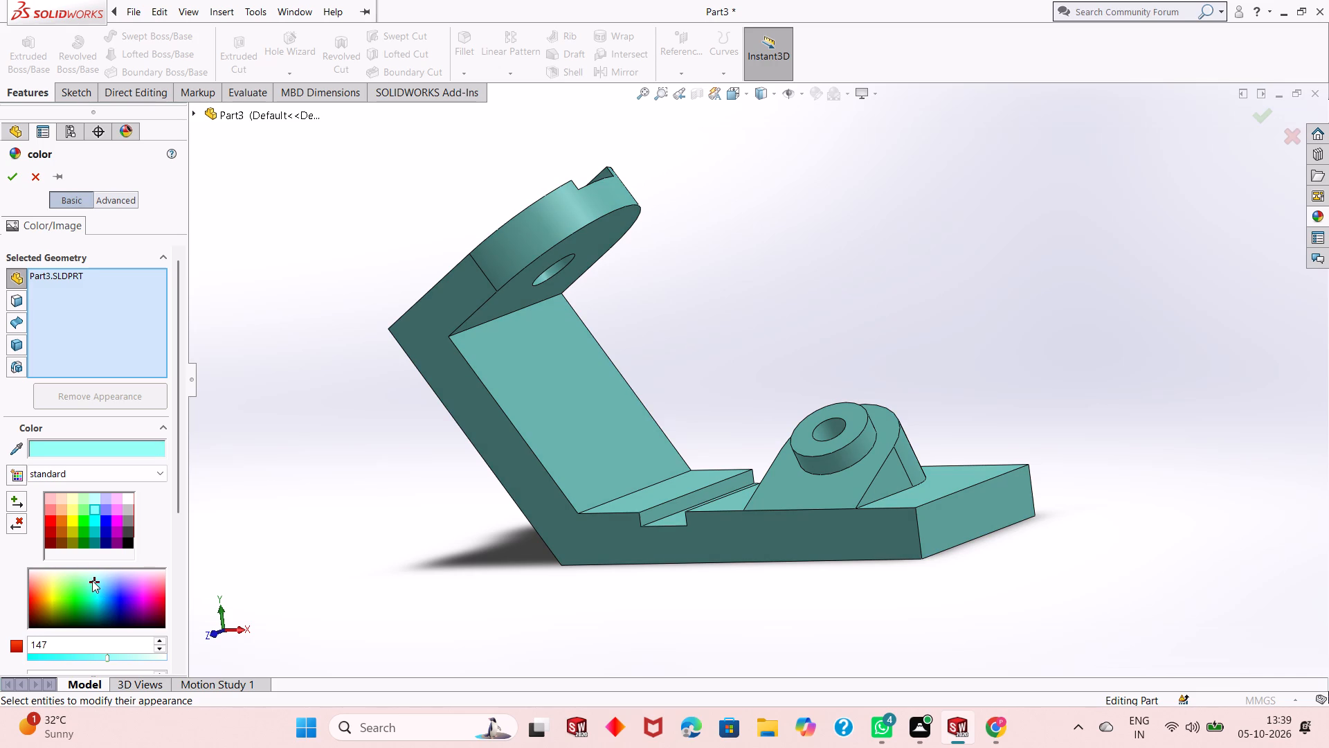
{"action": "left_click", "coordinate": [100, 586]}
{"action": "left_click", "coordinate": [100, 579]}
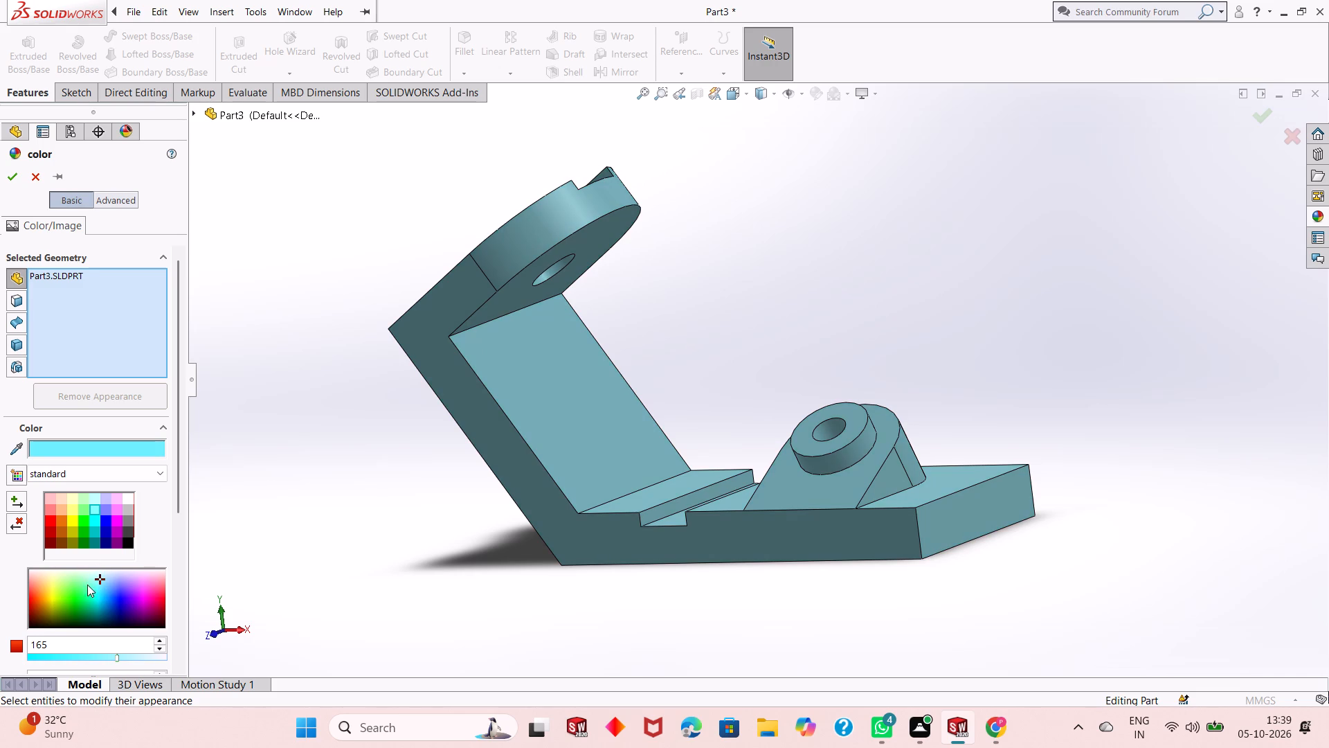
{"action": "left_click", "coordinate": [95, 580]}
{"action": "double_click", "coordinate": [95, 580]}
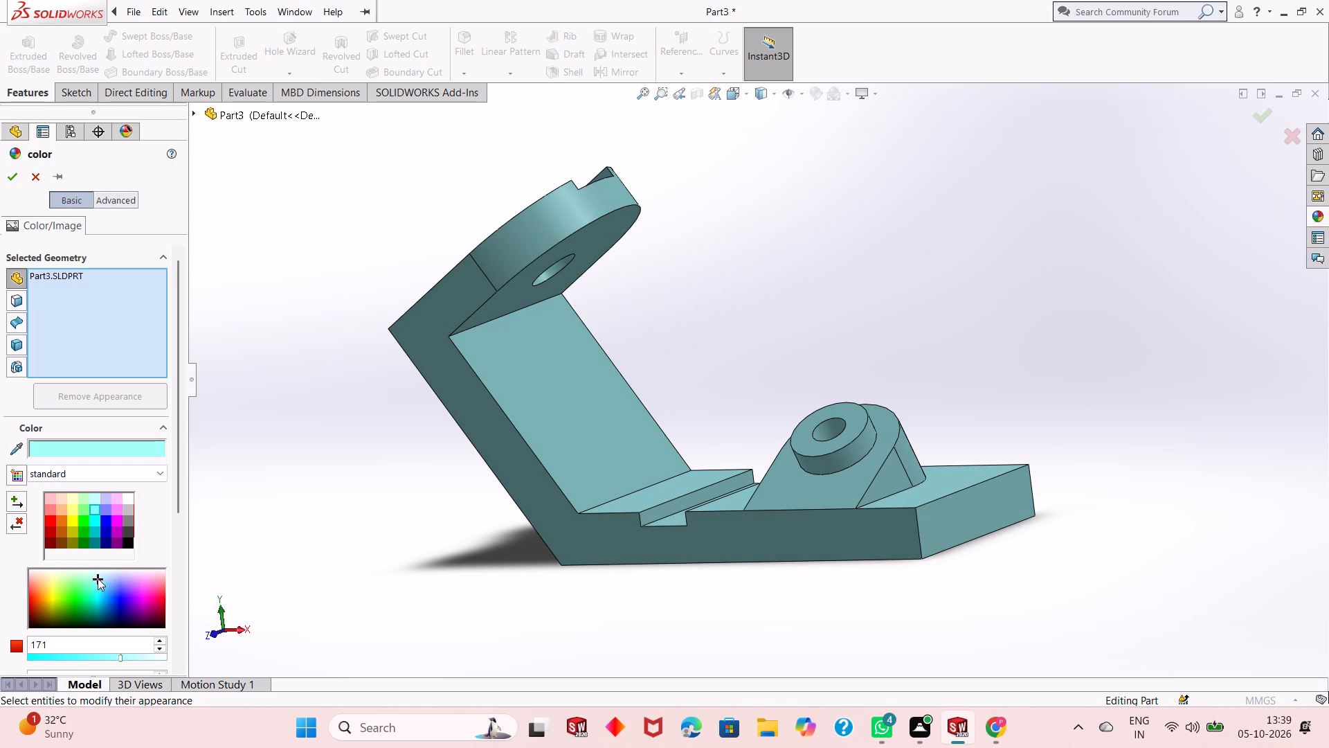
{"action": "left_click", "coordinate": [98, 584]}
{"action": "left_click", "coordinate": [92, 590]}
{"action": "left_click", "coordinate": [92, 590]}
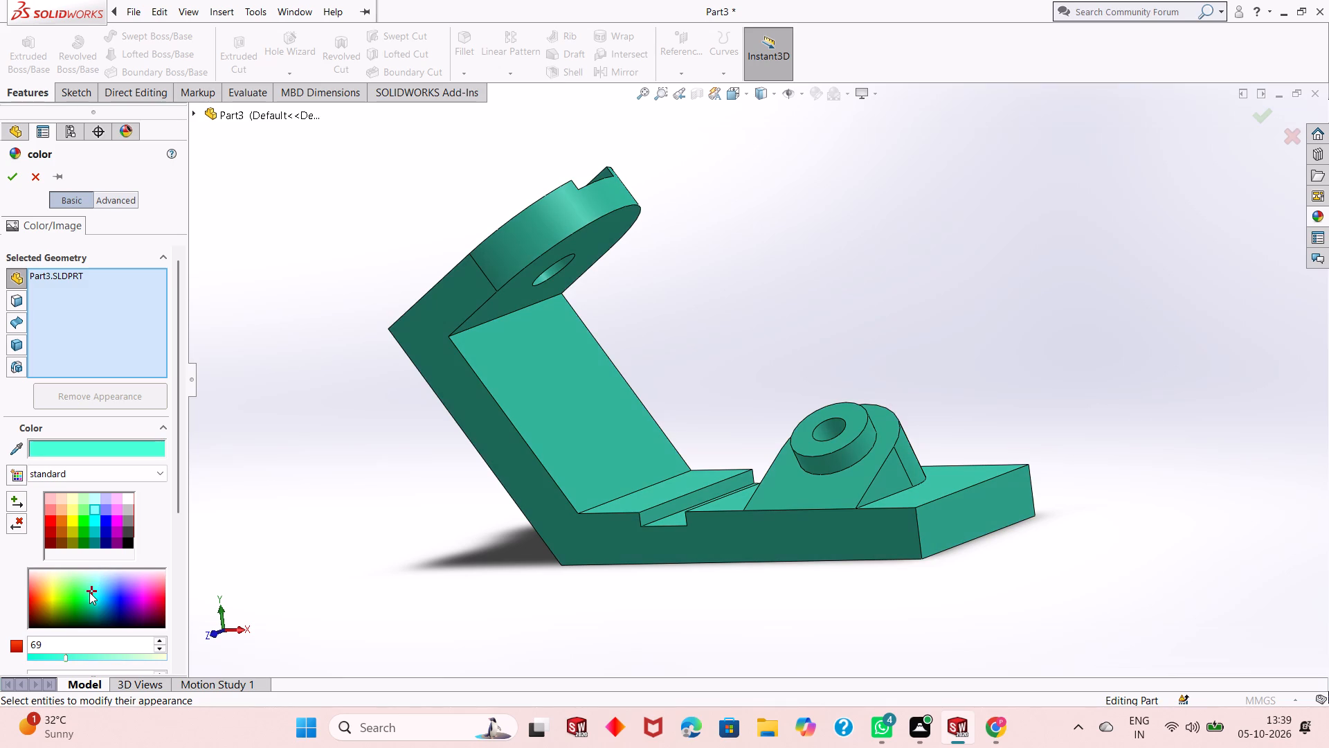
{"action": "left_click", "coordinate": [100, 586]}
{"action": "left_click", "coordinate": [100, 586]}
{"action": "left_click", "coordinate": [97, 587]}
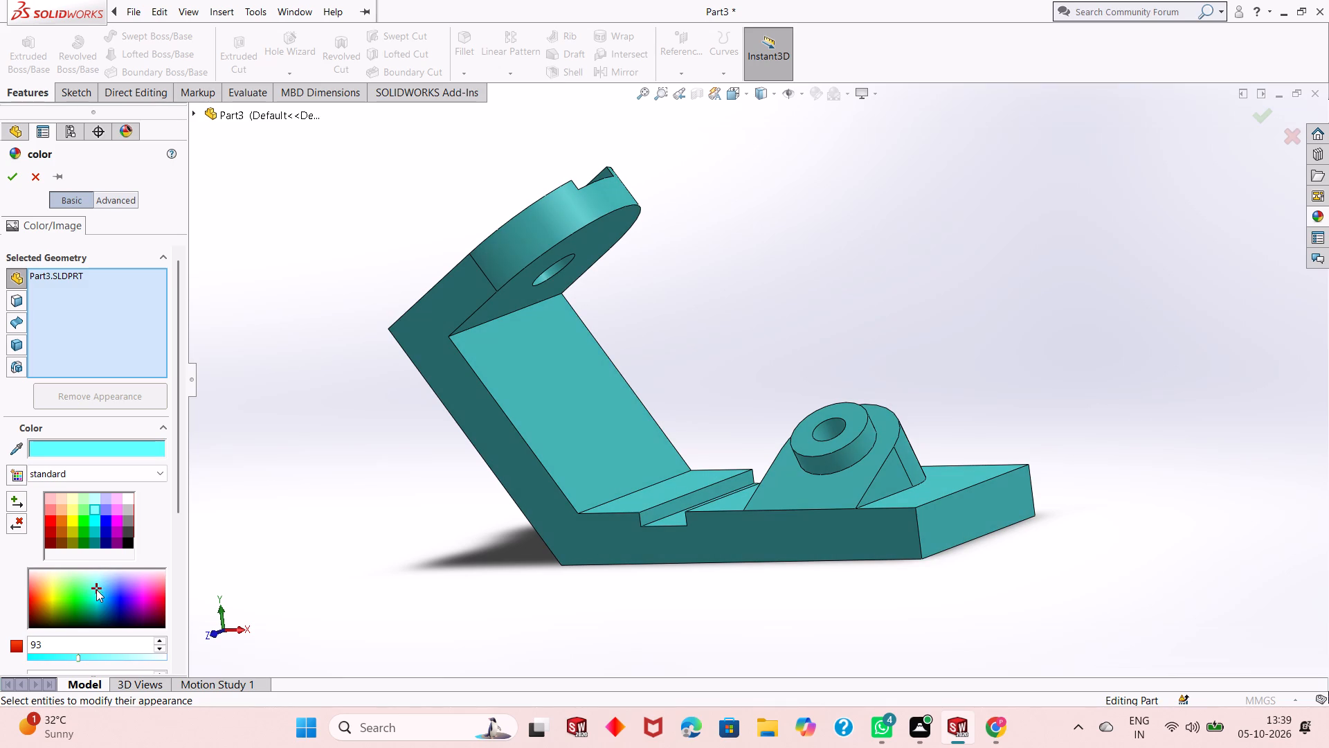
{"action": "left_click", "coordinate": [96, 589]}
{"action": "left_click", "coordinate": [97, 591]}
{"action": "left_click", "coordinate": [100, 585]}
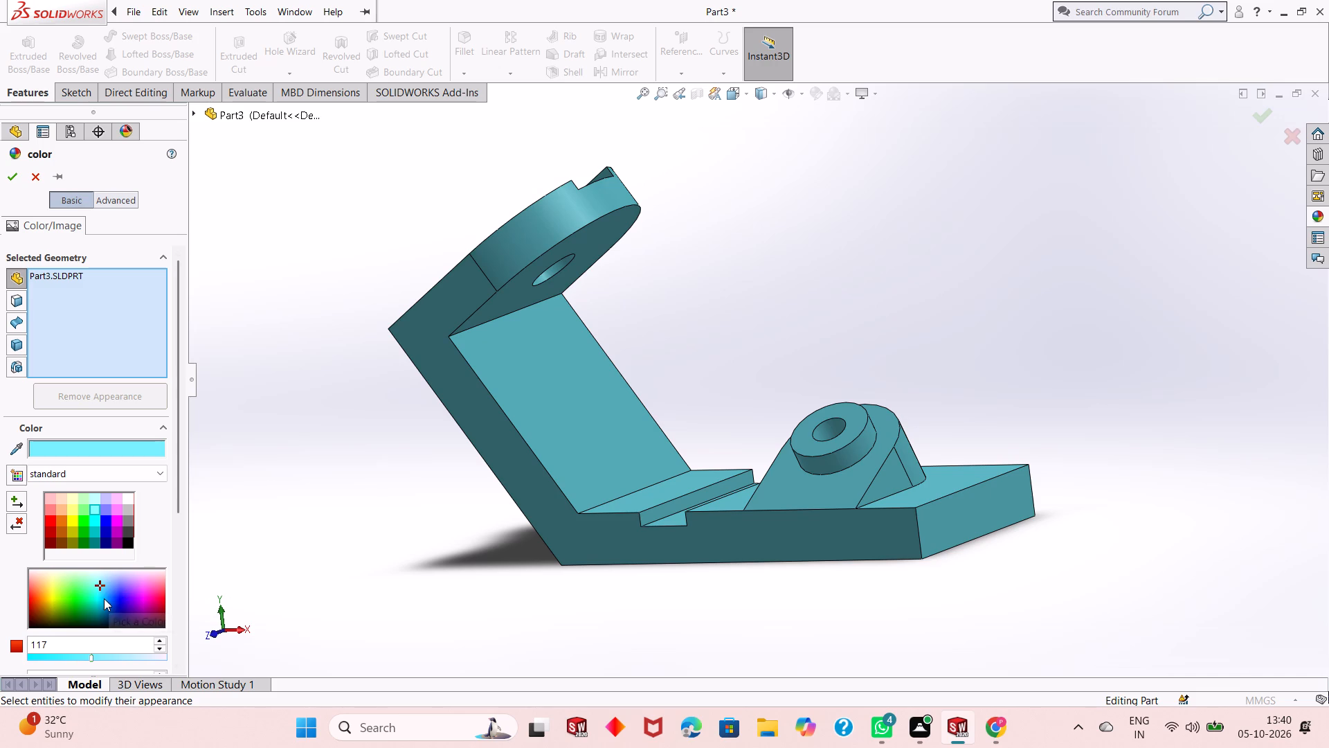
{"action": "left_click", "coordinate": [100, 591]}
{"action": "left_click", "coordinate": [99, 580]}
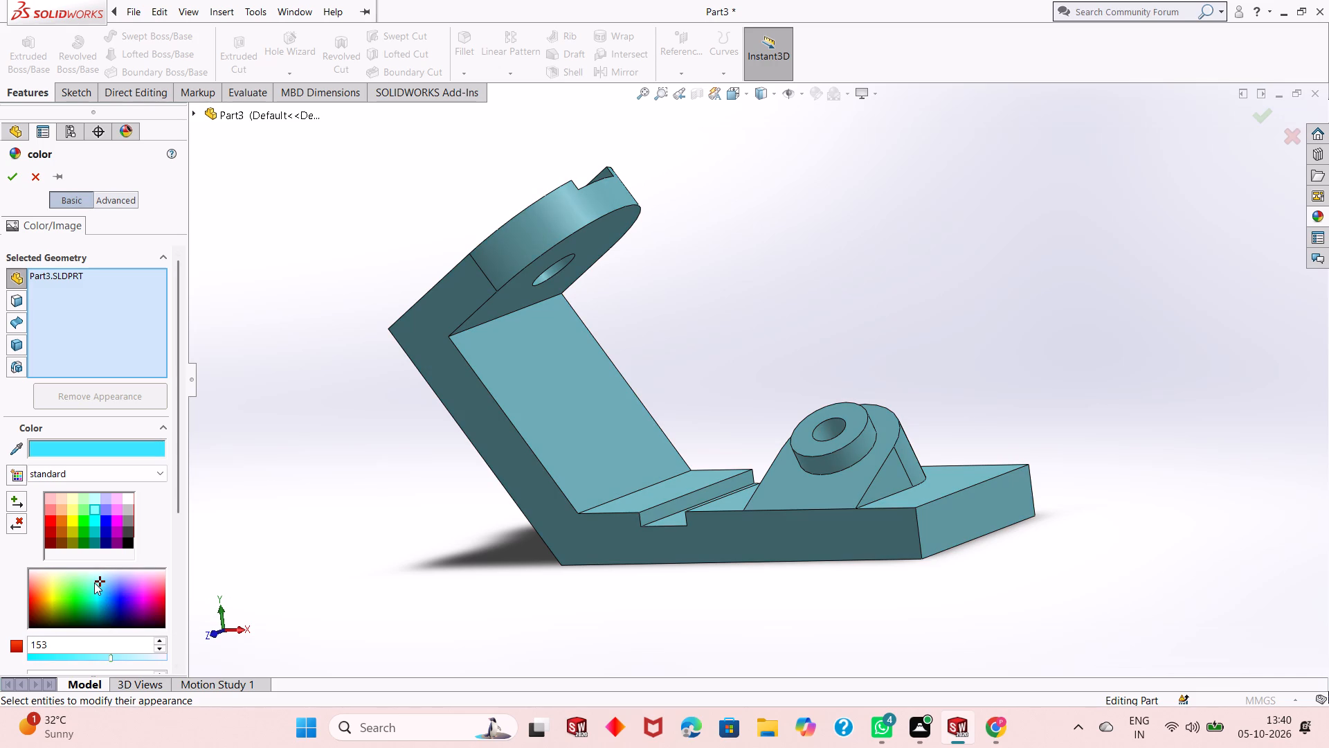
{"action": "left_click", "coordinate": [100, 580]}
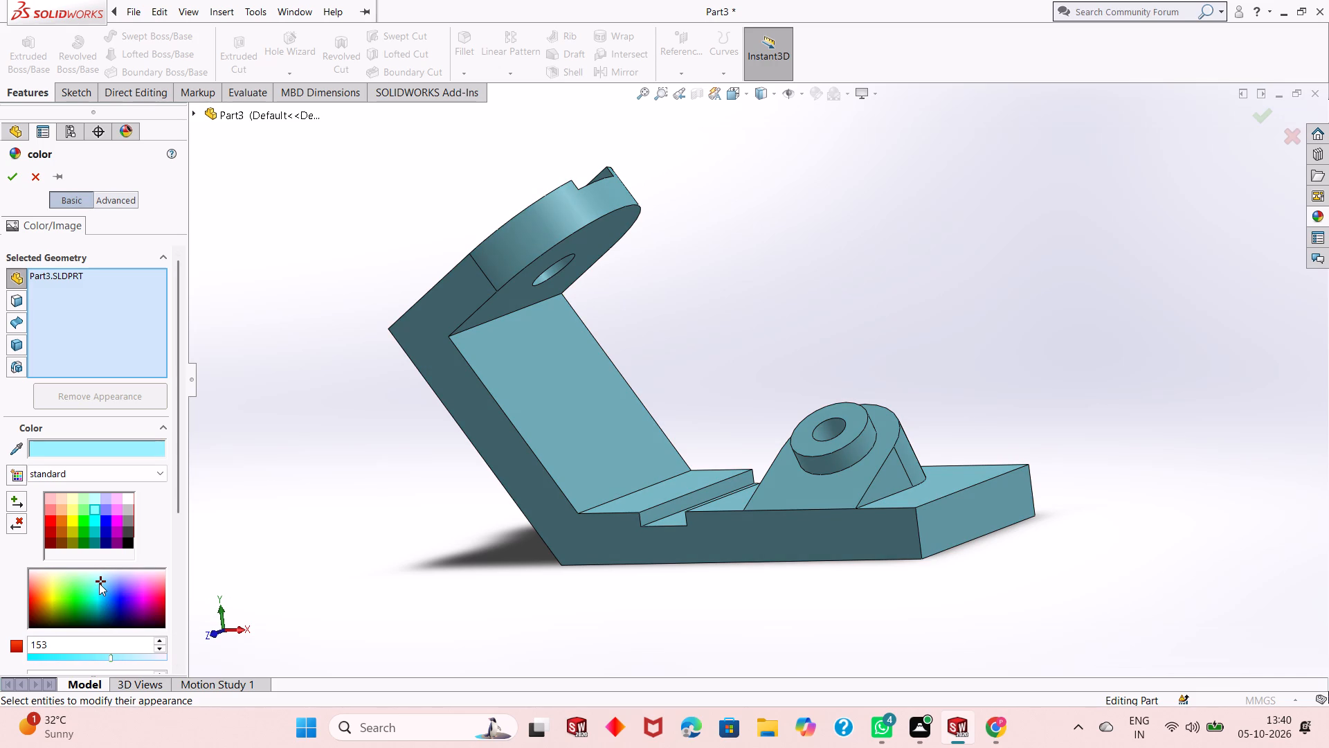
Colour the whole part a custom light cyan with a red value of 129 and accept the appearance.
{"action": "left_click", "coordinate": [99, 583]}
{"action": "middle_click_drag", "start_coordinate": [494, 513], "coordinate": [536, 567]}
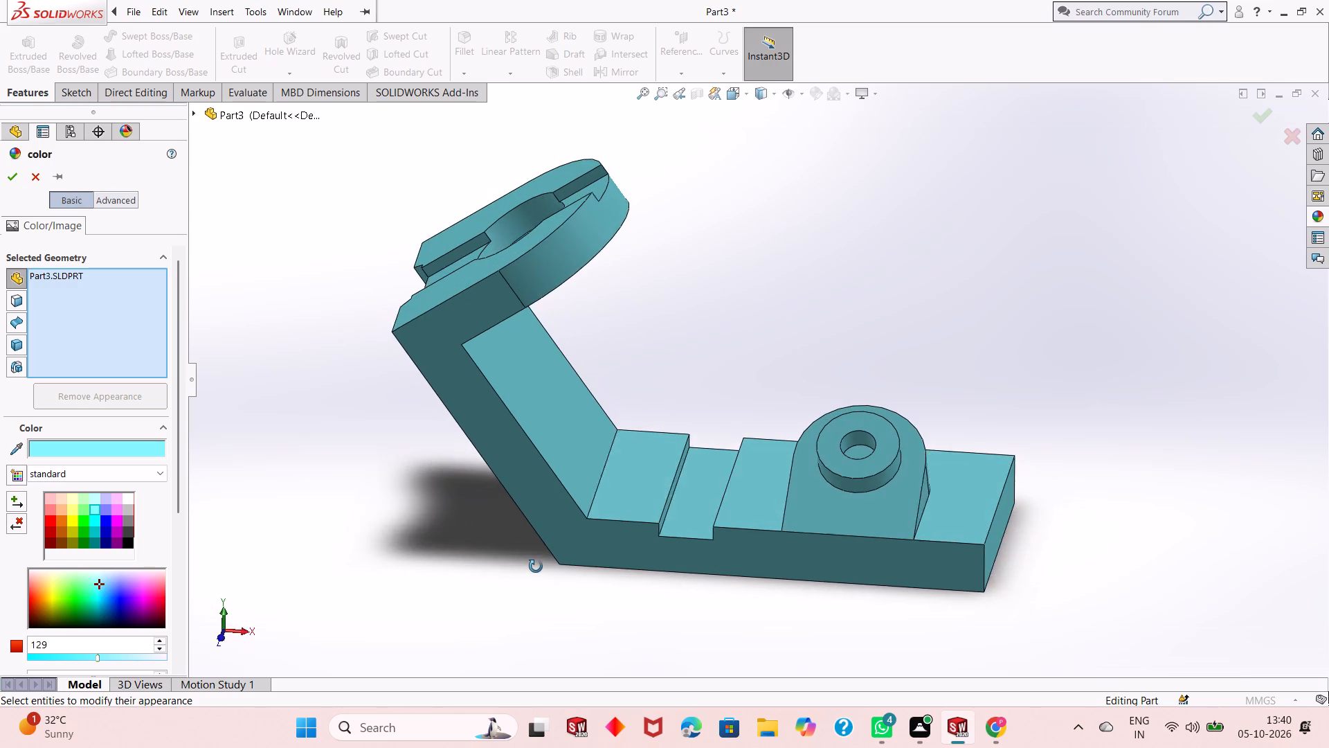
{"action": "middle_click_drag", "start_coordinate": [536, 567], "coordinate": [537, 569]}
{"action": "scroll", "coordinate": [537, 569], "scroll_direction": "up", "scroll_amount": 1}
{"action": "scroll", "coordinate": [625, 451], "scroll_direction": "down", "scroll_amount": 3}
{"action": "scroll", "coordinate": [669, 433], "scroll_direction": "up", "scroll_amount": 1}
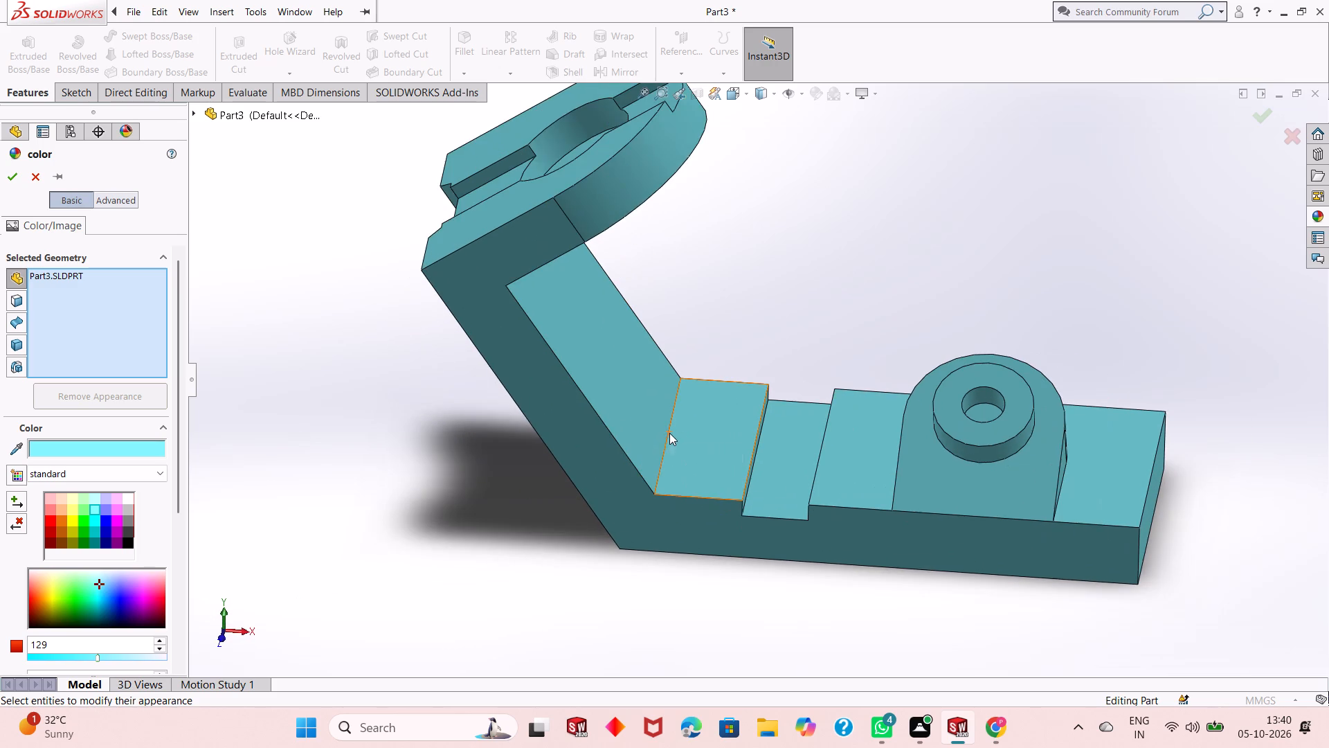
{"action": "scroll", "coordinate": [689, 436], "scroll_direction": "up", "scroll_amount": 1}
{"action": "scroll", "coordinate": [806, 285], "scroll_direction": "down", "scroll_amount": 1}
{"action": "scroll", "coordinate": [766, 418], "scroll_direction": "up", "scroll_amount": 1}
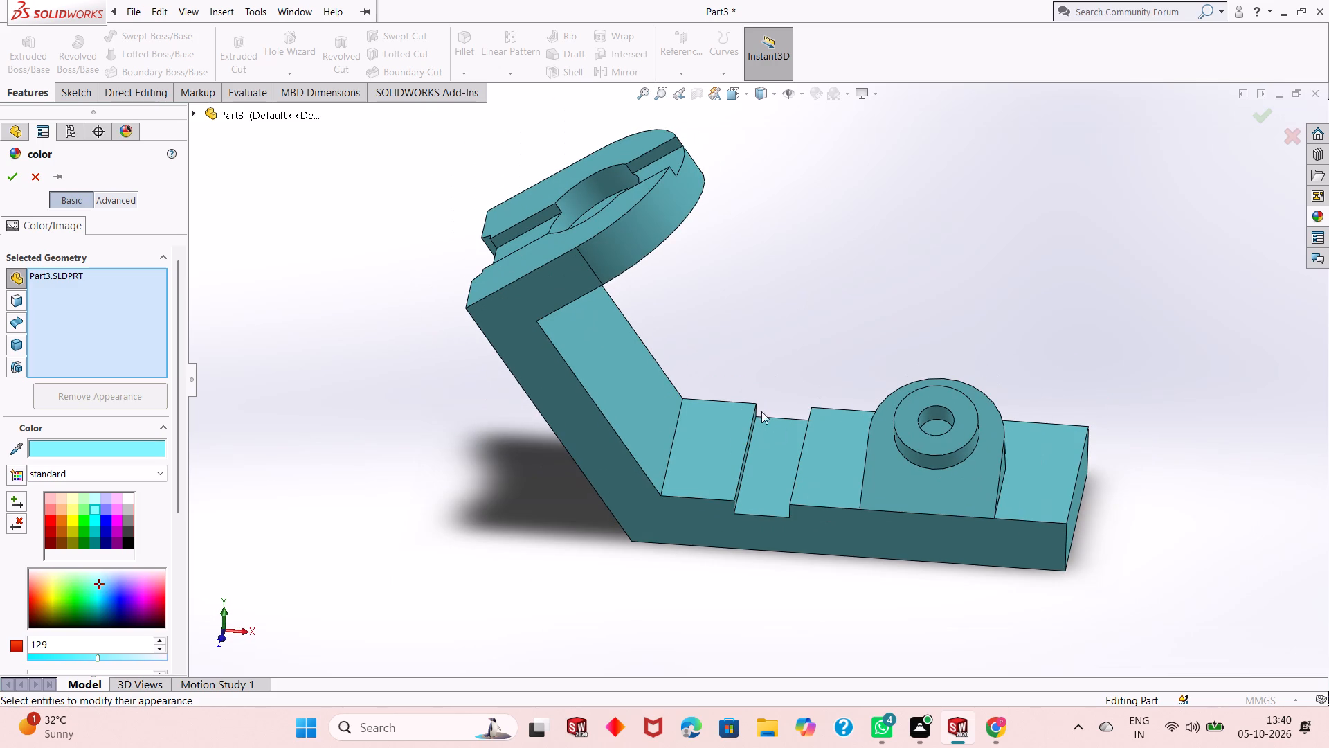
{"action": "left_click", "coordinate": [10, 180]}
Examine the counterbore, side cuts, base and ring boss in a lengthwise section view, and close the section view.
{"action": "scroll", "coordinate": [588, 329], "scroll_direction": "up", "scroll_amount": 1}
{"action": "scroll", "coordinate": [870, 244], "scroll_direction": "down", "scroll_amount": 1}
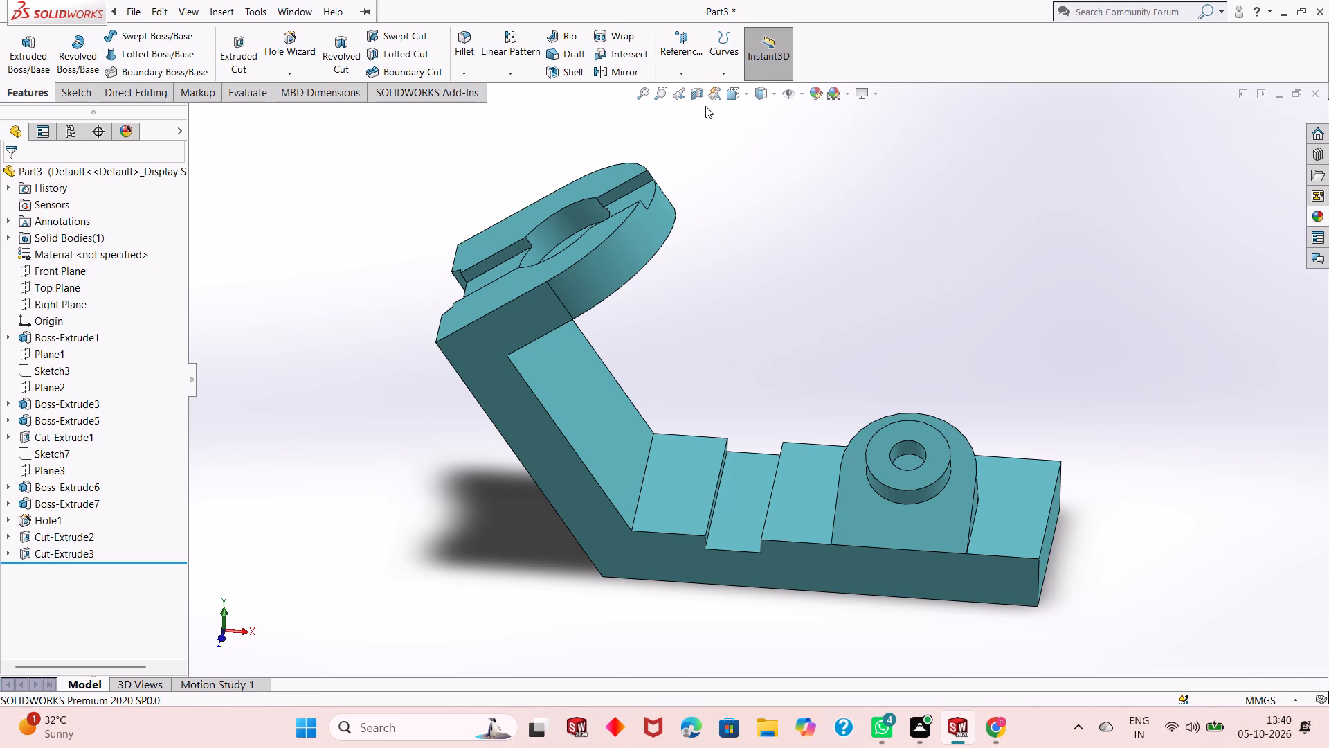
{"action": "left_click", "coordinate": [698, 96]}
{"action": "left_click", "coordinate": [7, 174]}
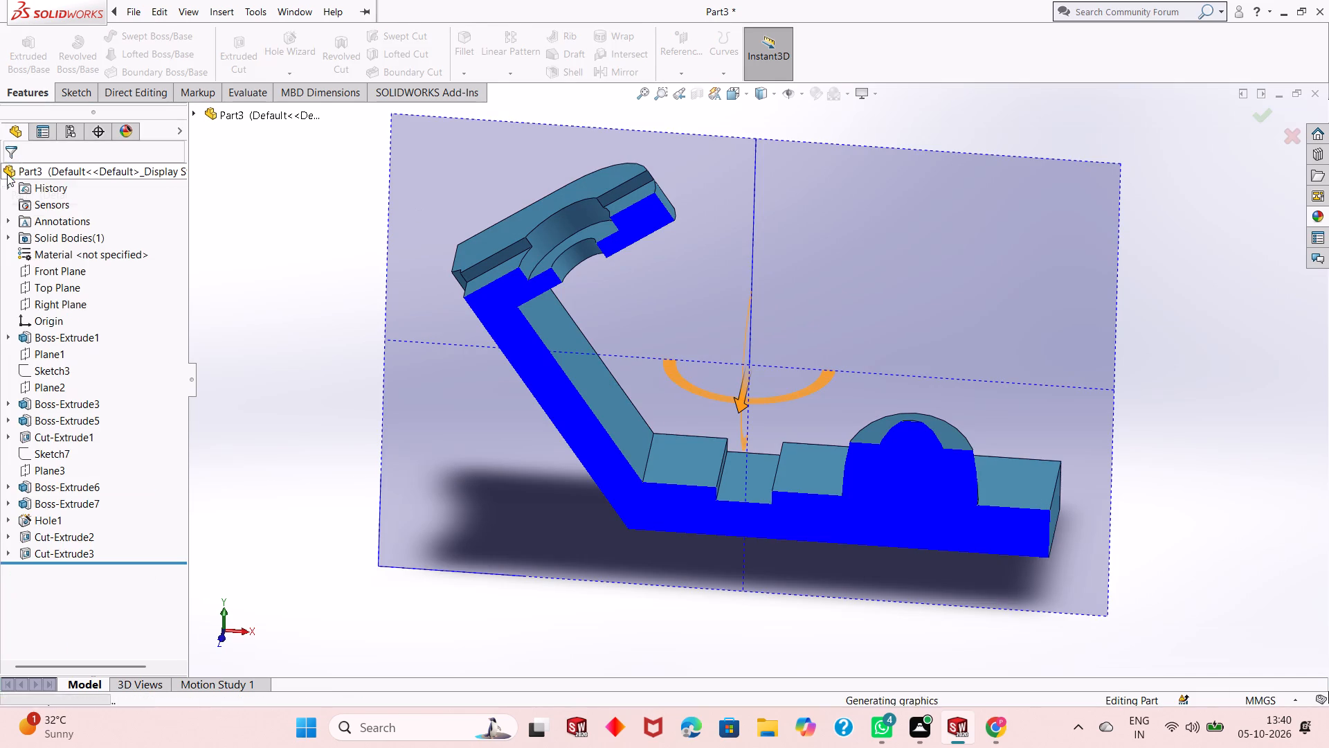
{"action": "middle_click_drag", "start_coordinate": [790, 424], "coordinate": [928, 351]}
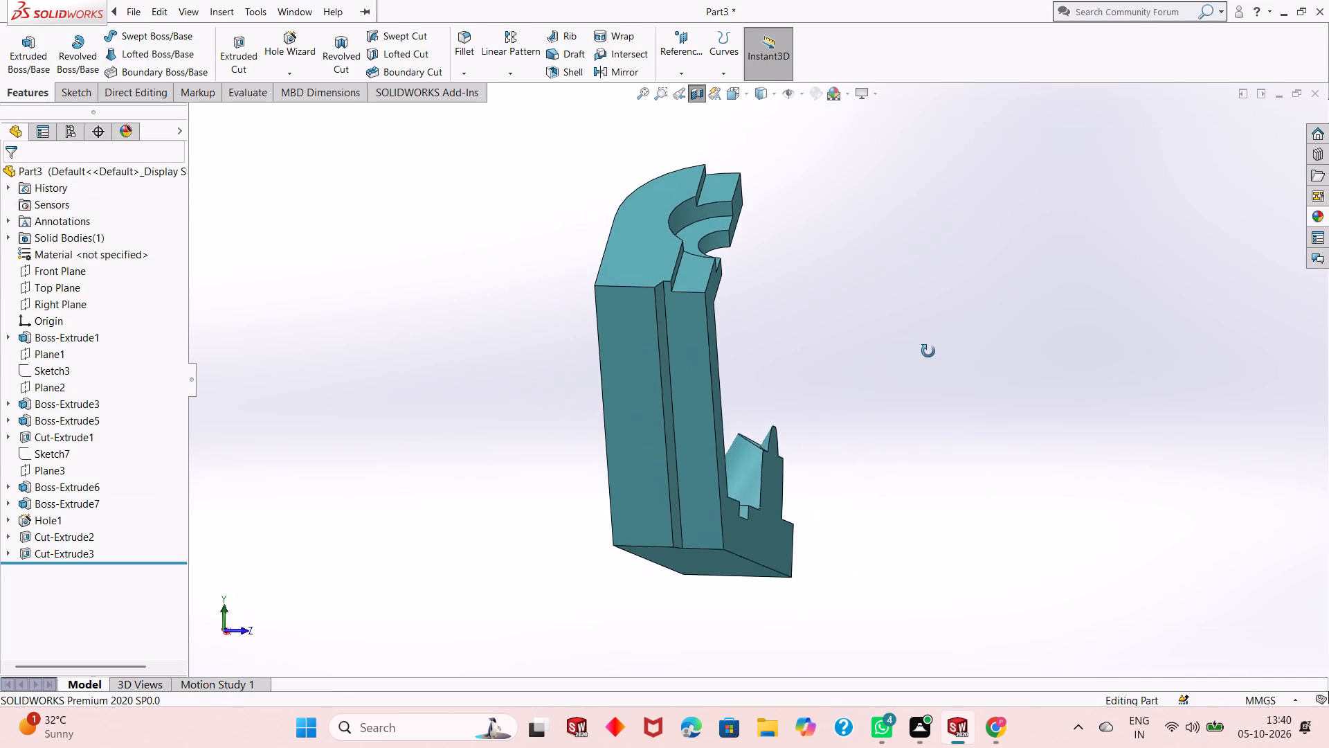
{"action": "middle_click_drag", "start_coordinate": [928, 351], "coordinate": [840, 369]}
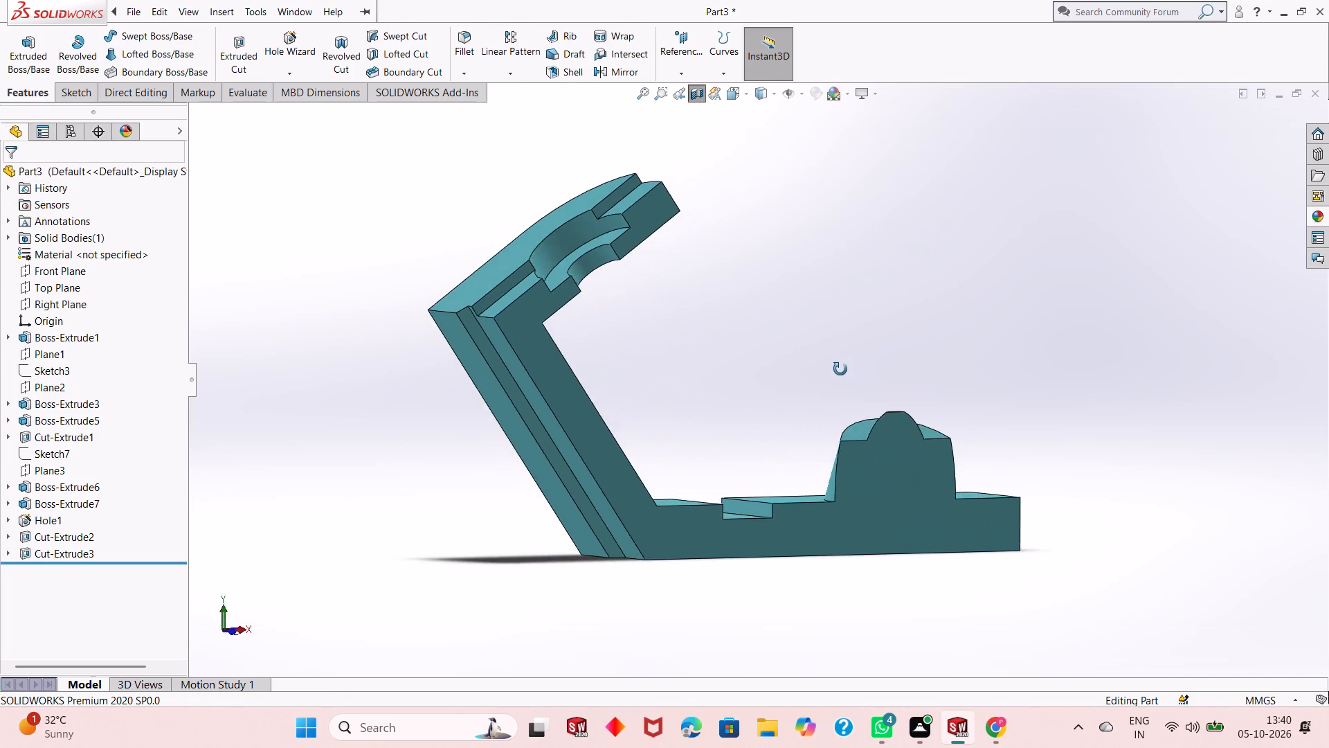
{"action": "middle_click_drag", "start_coordinate": [840, 369], "coordinate": [732, 391]}
{"action": "scroll", "coordinate": [667, 201], "scroll_direction": "down", "scroll_amount": 6}
{"action": "scroll", "coordinate": [731, 443], "scroll_direction": "up", "scroll_amount": 1}
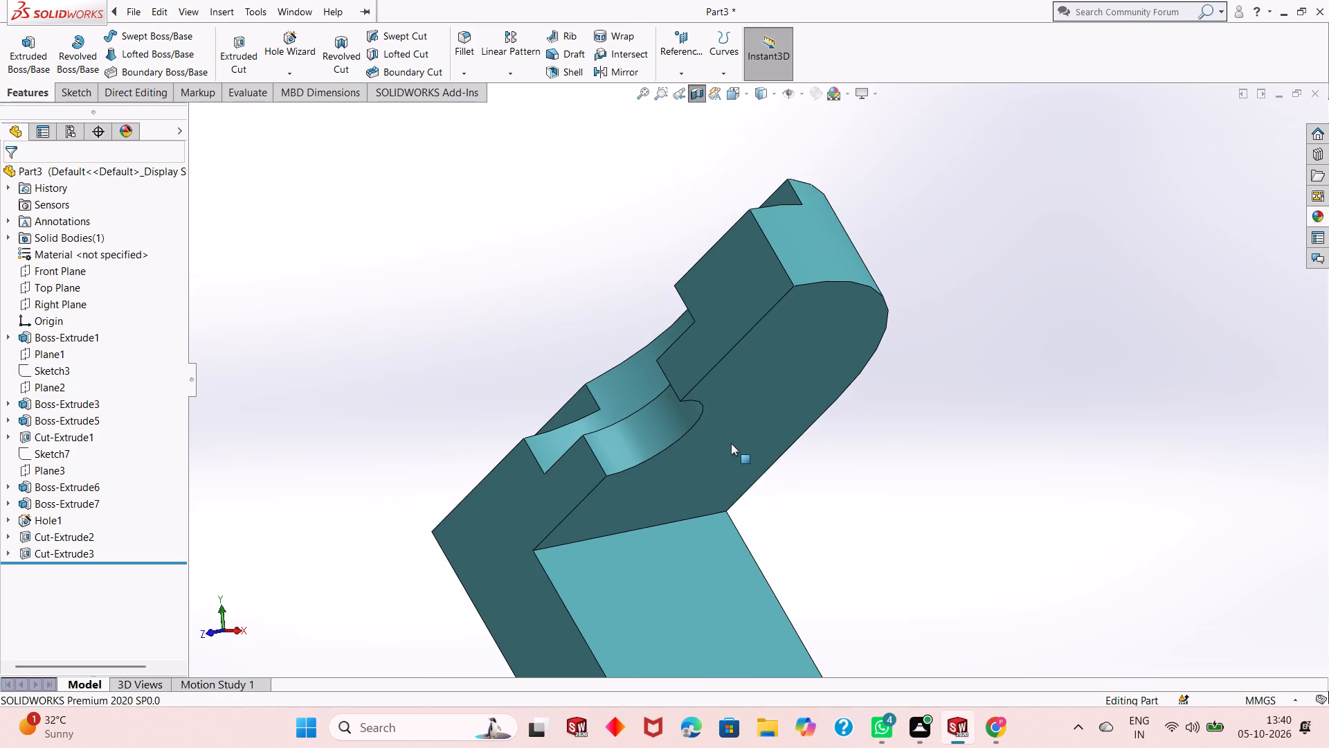
{"action": "middle_click_drag", "start_coordinate": [798, 460], "coordinate": [871, 539]}
{"action": "scroll", "coordinate": [871, 539], "scroll_direction": "up", "scroll_amount": 7}
{"action": "scroll", "coordinate": [1195, 567], "scroll_direction": "down", "scroll_amount": 1}
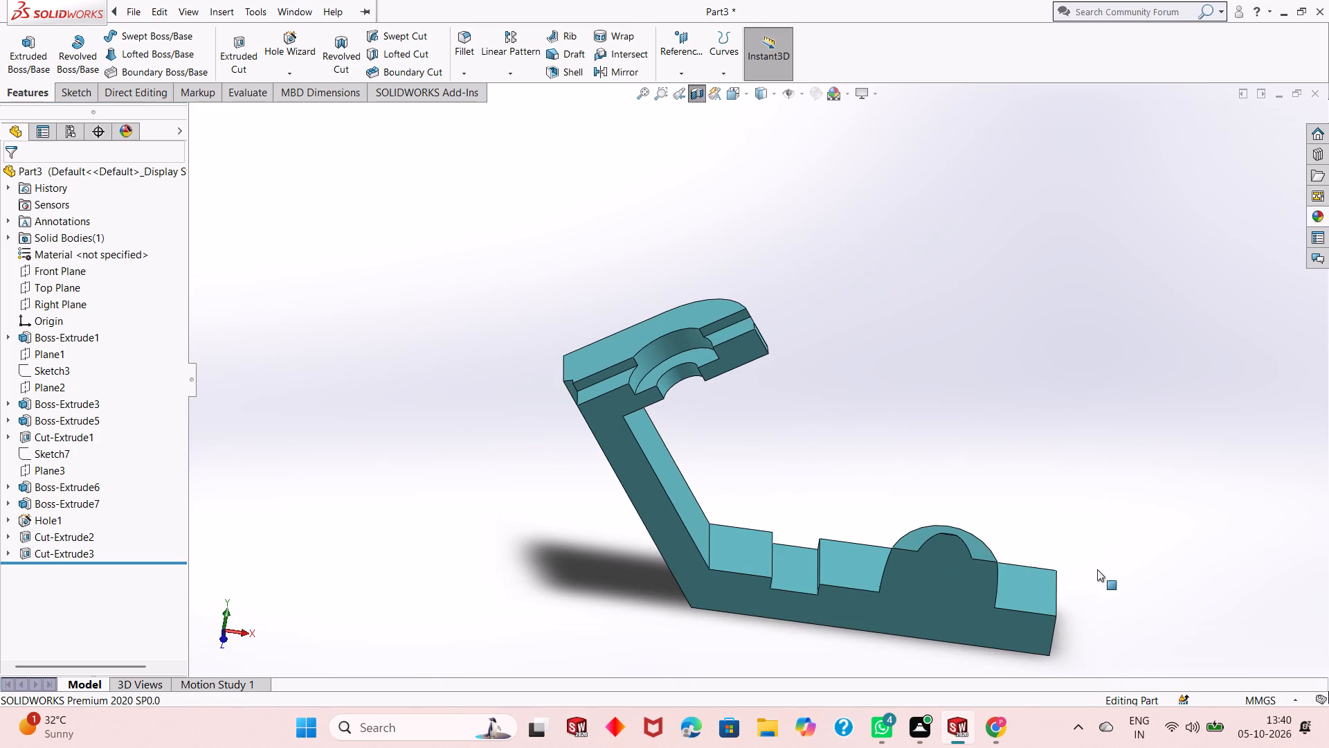
{"action": "middle_click_drag", "start_coordinate": [970, 564], "coordinate": [1016, 483]}
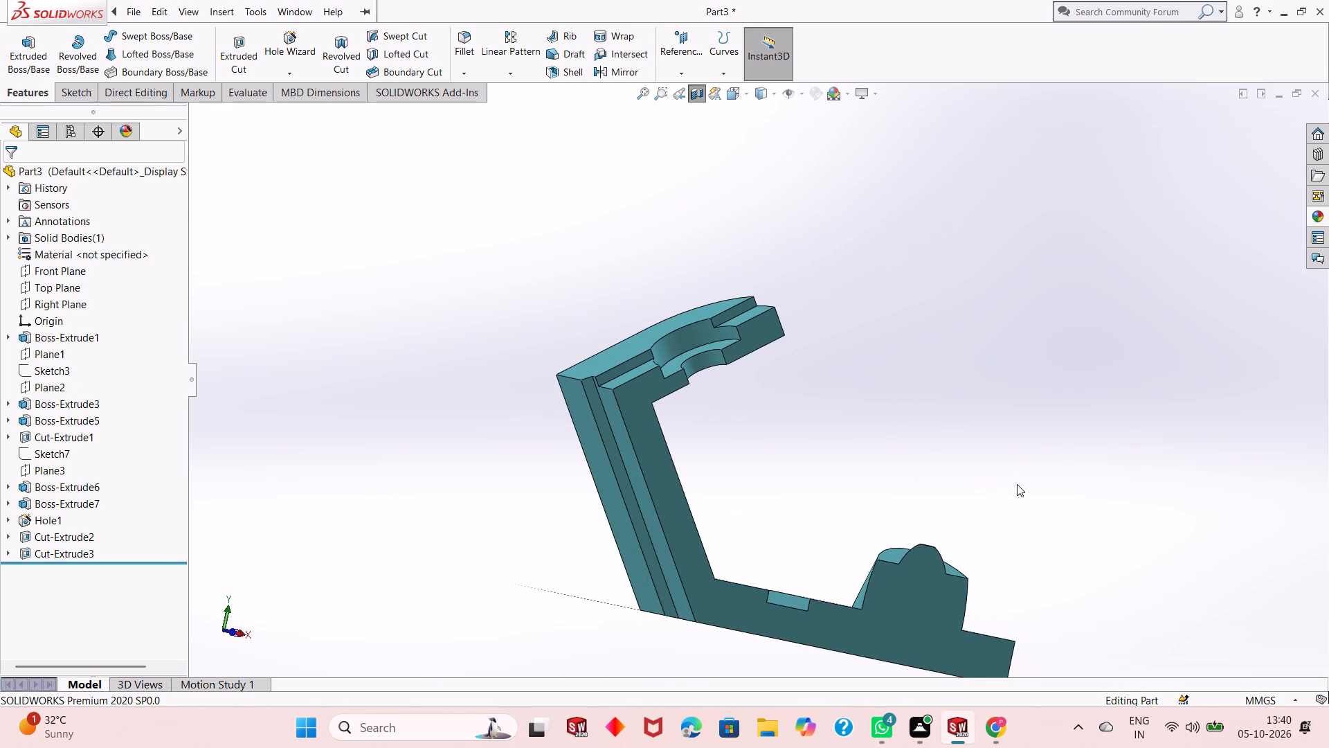
{"action": "middle_click_drag", "start_coordinate": [781, 448], "coordinate": [793, 461]}
{"action": "scroll", "coordinate": [793, 459], "scroll_direction": "up", "scroll_amount": 2}
{"action": "middle_click_drag", "start_coordinate": [797, 429], "coordinate": [782, 462]}
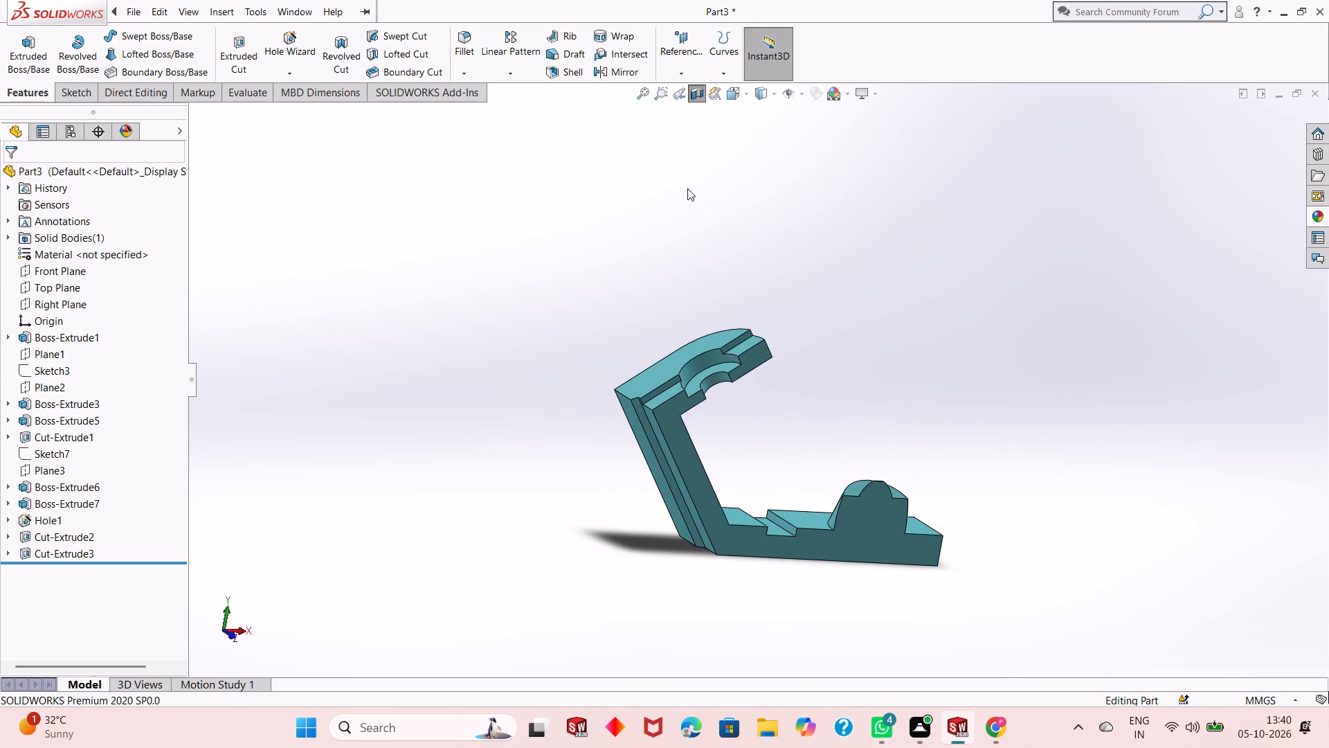
{"action": "left_click", "coordinate": [689, 95]}
{"action": "scroll", "coordinate": [697, 434], "scroll_direction": "up", "scroll_amount": 1}
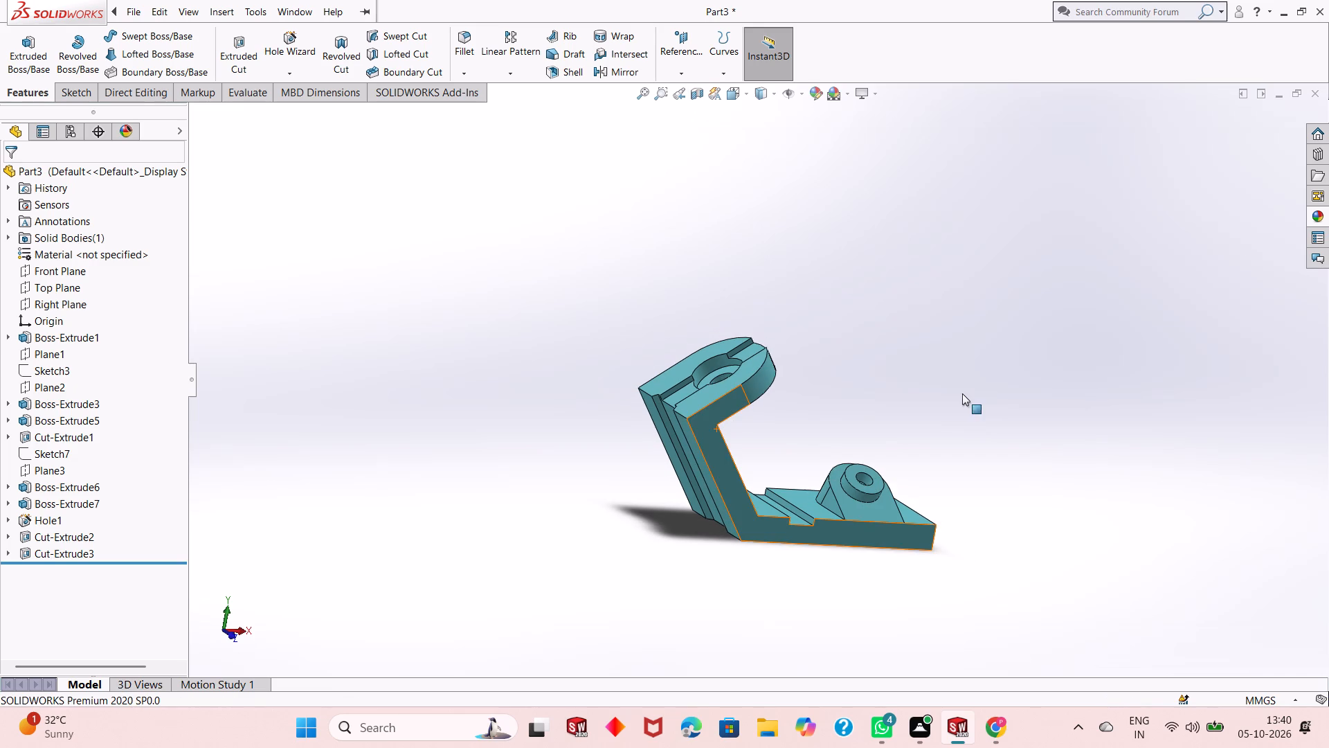
Preview section cuts on the Front, Right and Top planes, and accept a section view on the Front Plane.
{"action": "middle_click_drag", "start_coordinate": [846, 431], "coordinate": [804, 440]}
{"action": "scroll", "coordinate": [925, 428], "scroll_direction": "down", "scroll_amount": 3}
{"action": "middle_click_drag", "start_coordinate": [672, 440], "coordinate": [642, 408]}
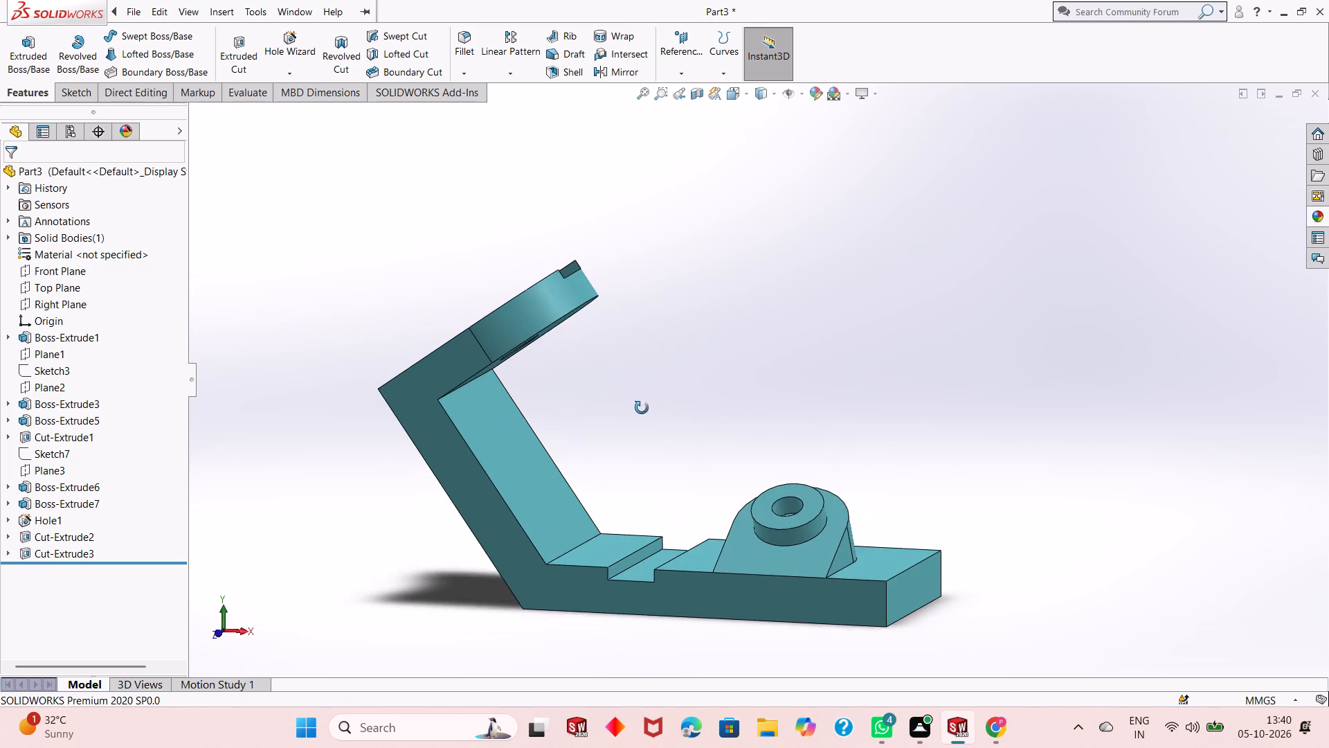
{"action": "middle_click_drag", "start_coordinate": [642, 408], "coordinate": [638, 421]}
{"action": "left_click", "coordinate": [696, 91]}
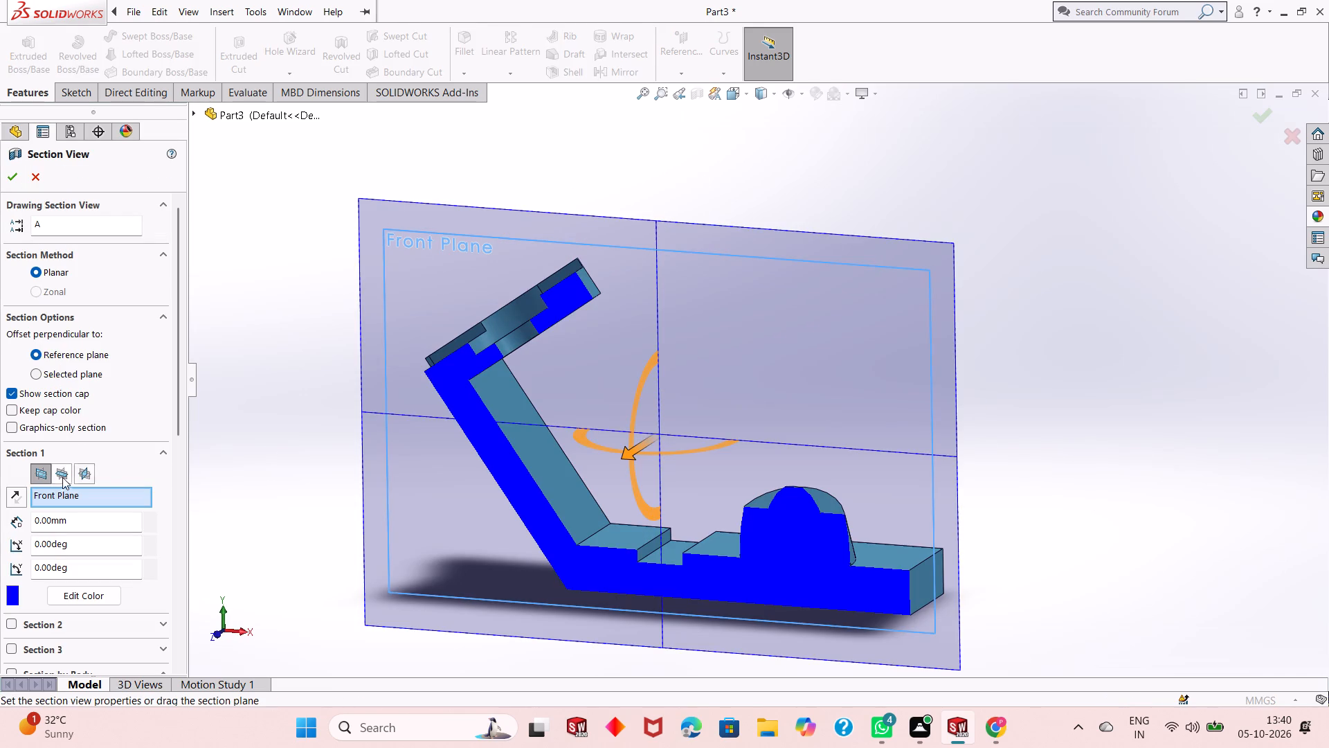
{"action": "left_click", "coordinate": [62, 478]}
{"action": "left_click", "coordinate": [79, 472]}
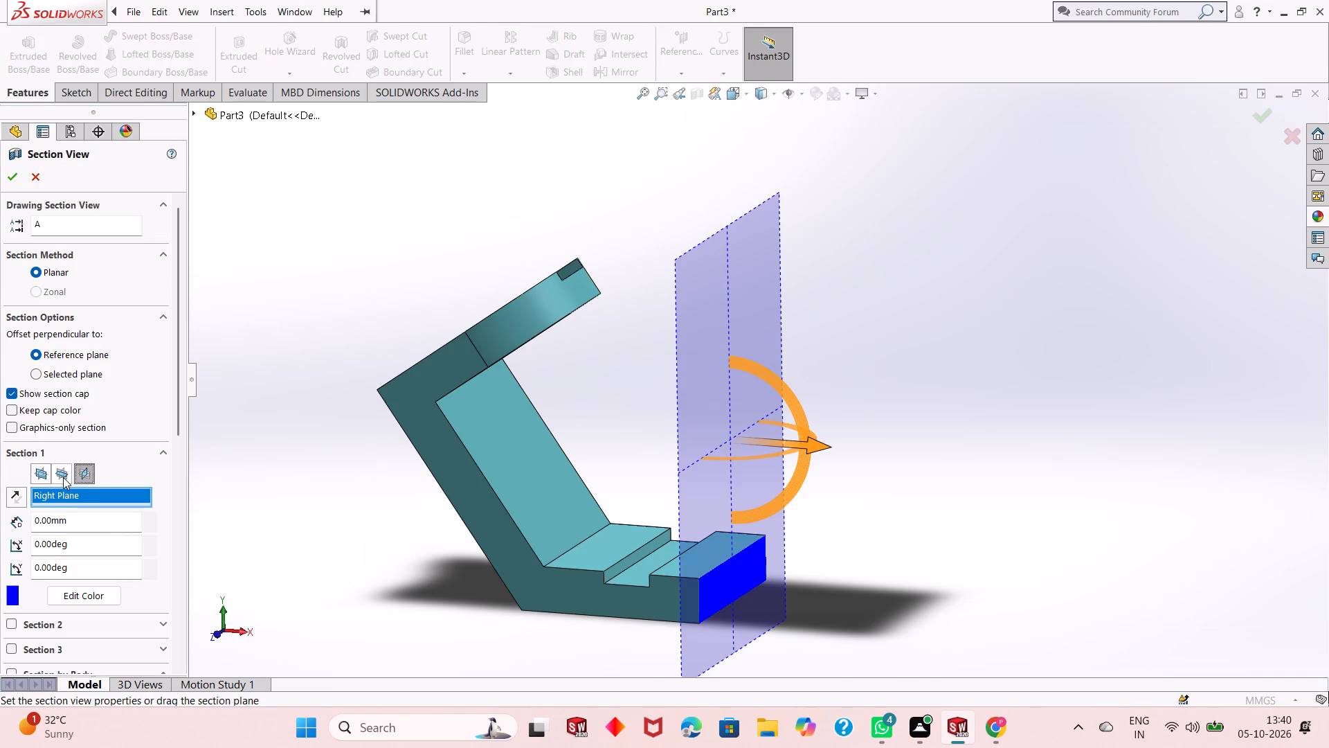
{"action": "left_click", "coordinate": [63, 477]}
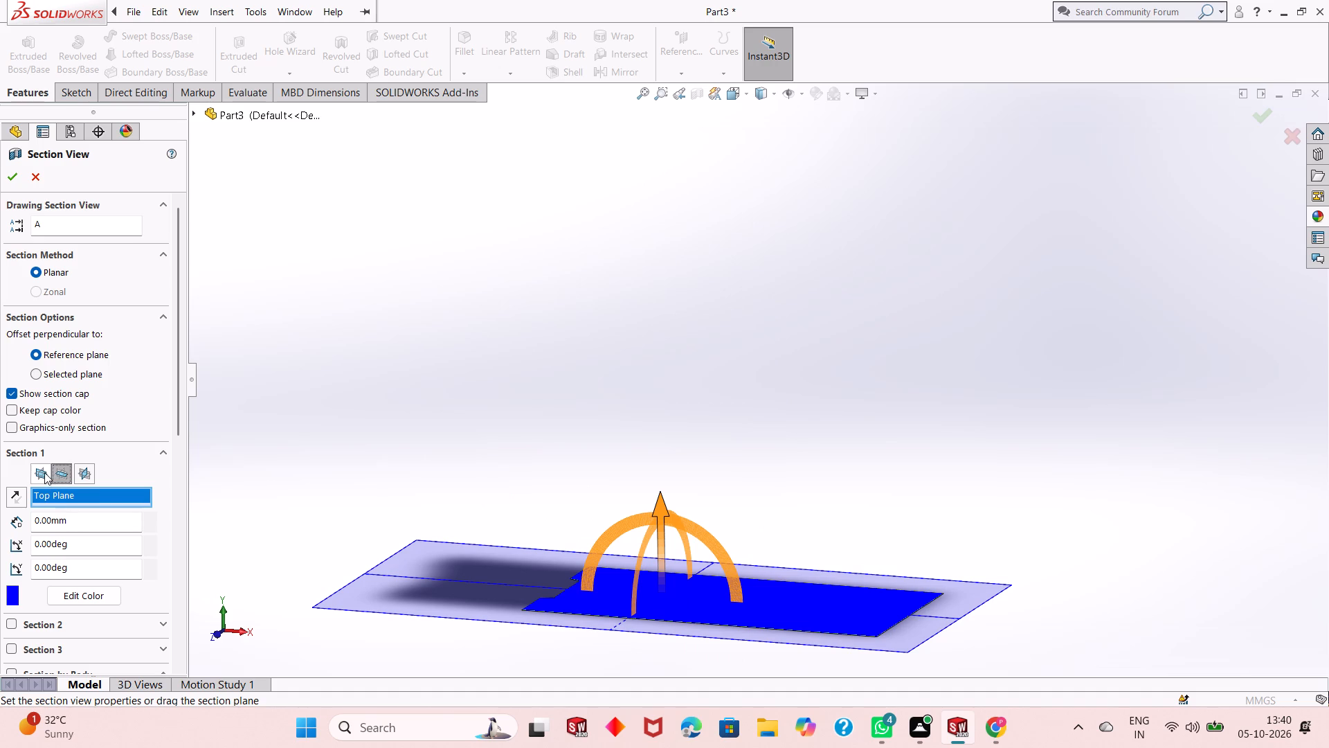
{"action": "left_click", "coordinate": [44, 472]}
{"action": "middle_click_drag", "start_coordinate": [319, 462], "coordinate": [469, 455]}
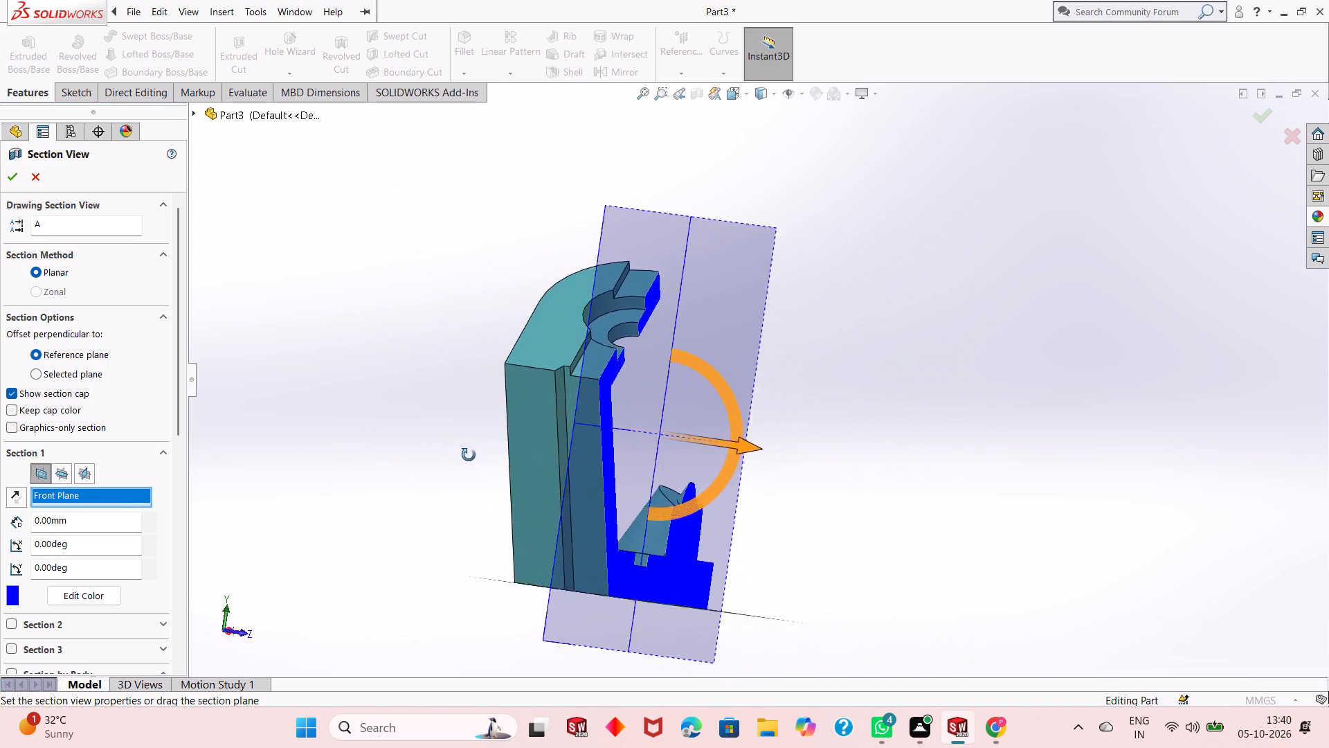
{"action": "middle_click_drag", "start_coordinate": [469, 455], "coordinate": [469, 481]}
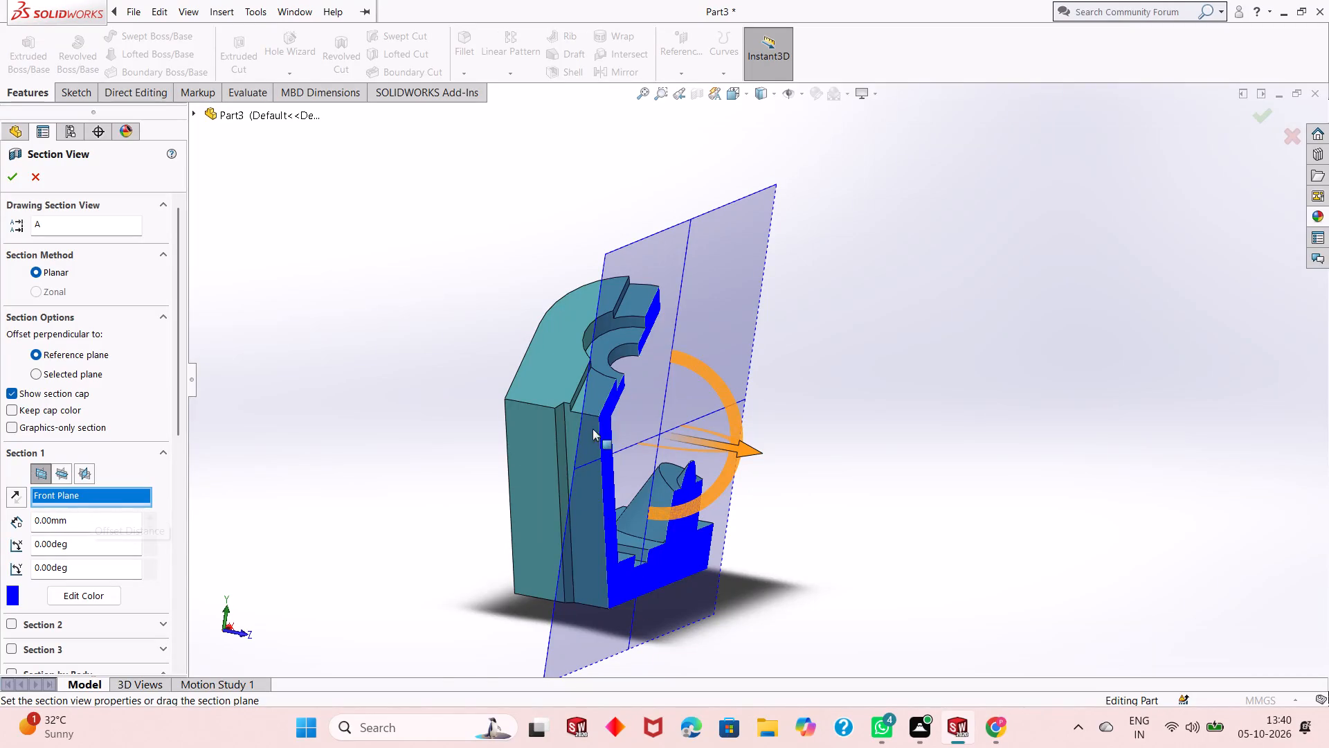
{"action": "left_click", "coordinate": [14, 175]}
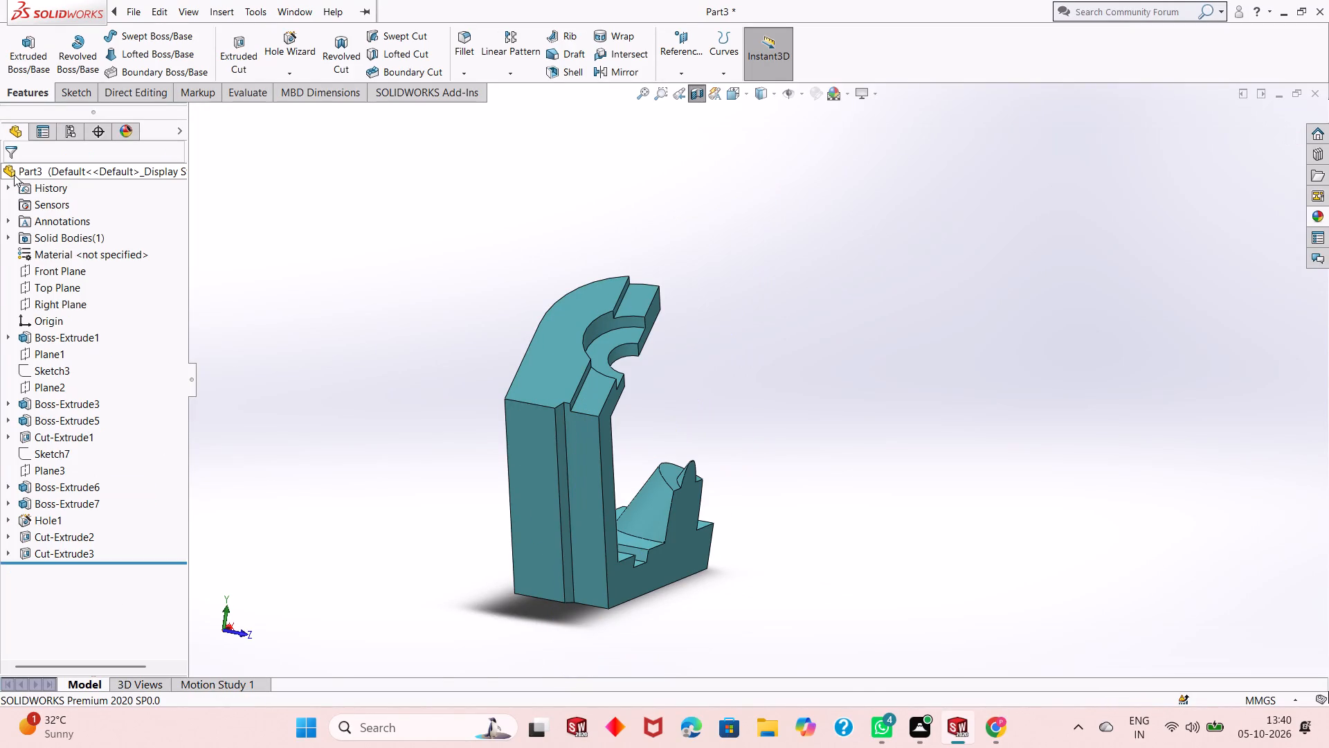
Examine the counterbored plate, inclined arm, base slot and boss in the Front Plane section, and close the section view.
{"action": "middle_click_drag", "start_coordinate": [653, 479], "coordinate": [573, 477]}
{"action": "scroll", "coordinate": [572, 477], "scroll_direction": "up", "scroll_amount": 2}
{"action": "middle_click_drag", "start_coordinate": [870, 499], "coordinate": [865, 491]}
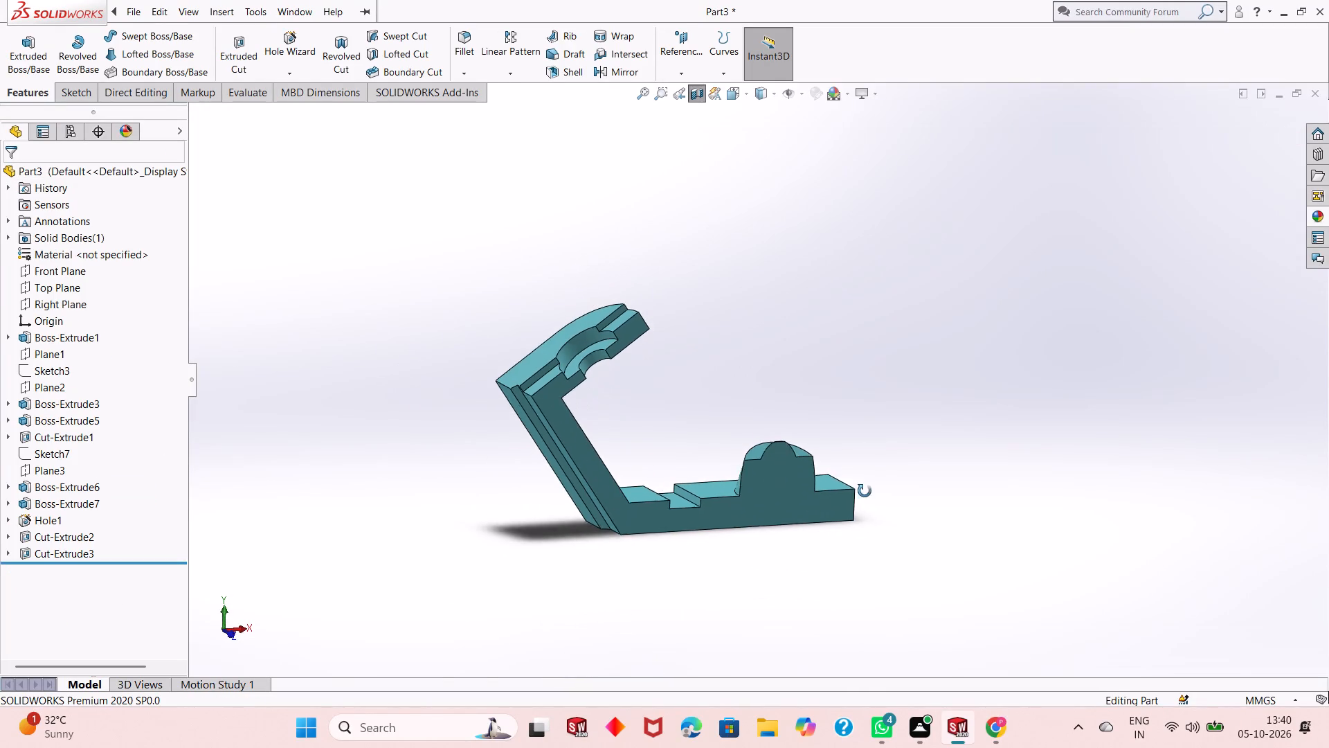
{"action": "middle_click_drag", "start_coordinate": [865, 491], "coordinate": [822, 500]}
{"action": "scroll", "coordinate": [811, 428], "scroll_direction": "down", "scroll_amount": 2}
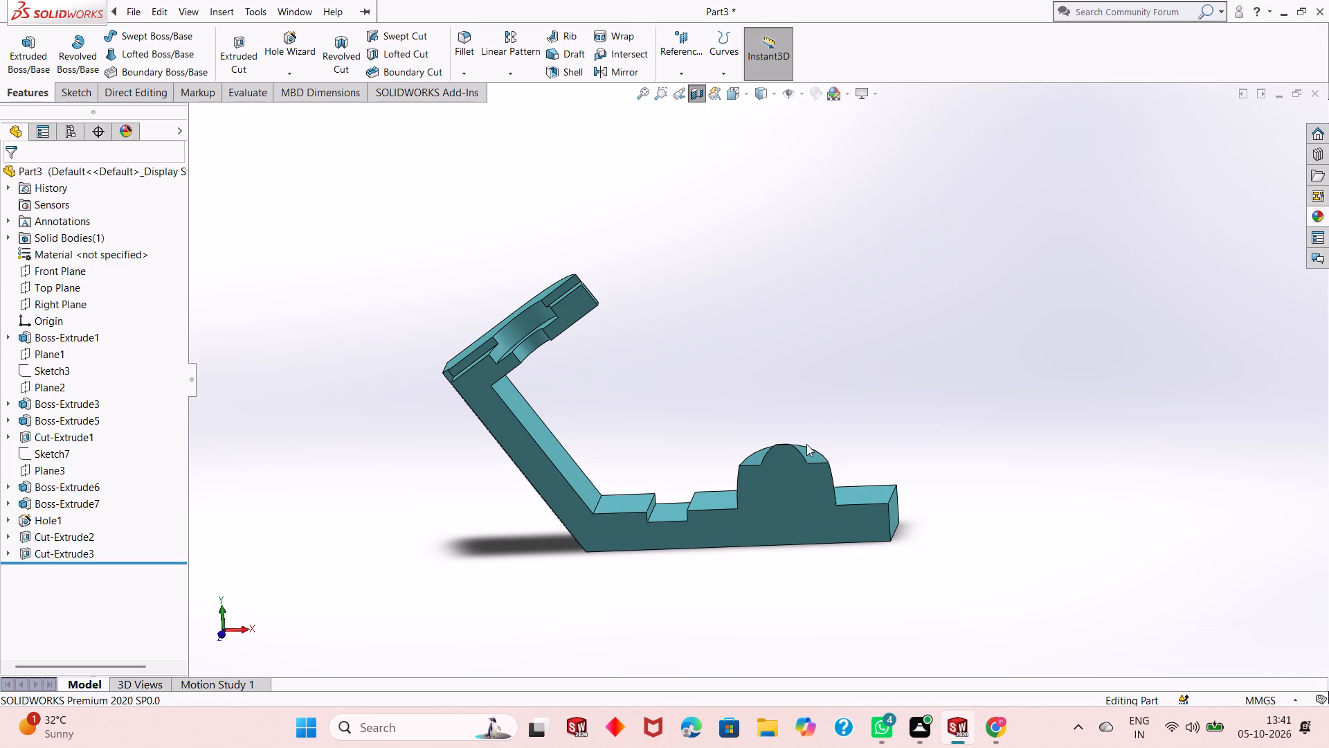
{"action": "middle_click_drag", "start_coordinate": [814, 440], "coordinate": [815, 395]}
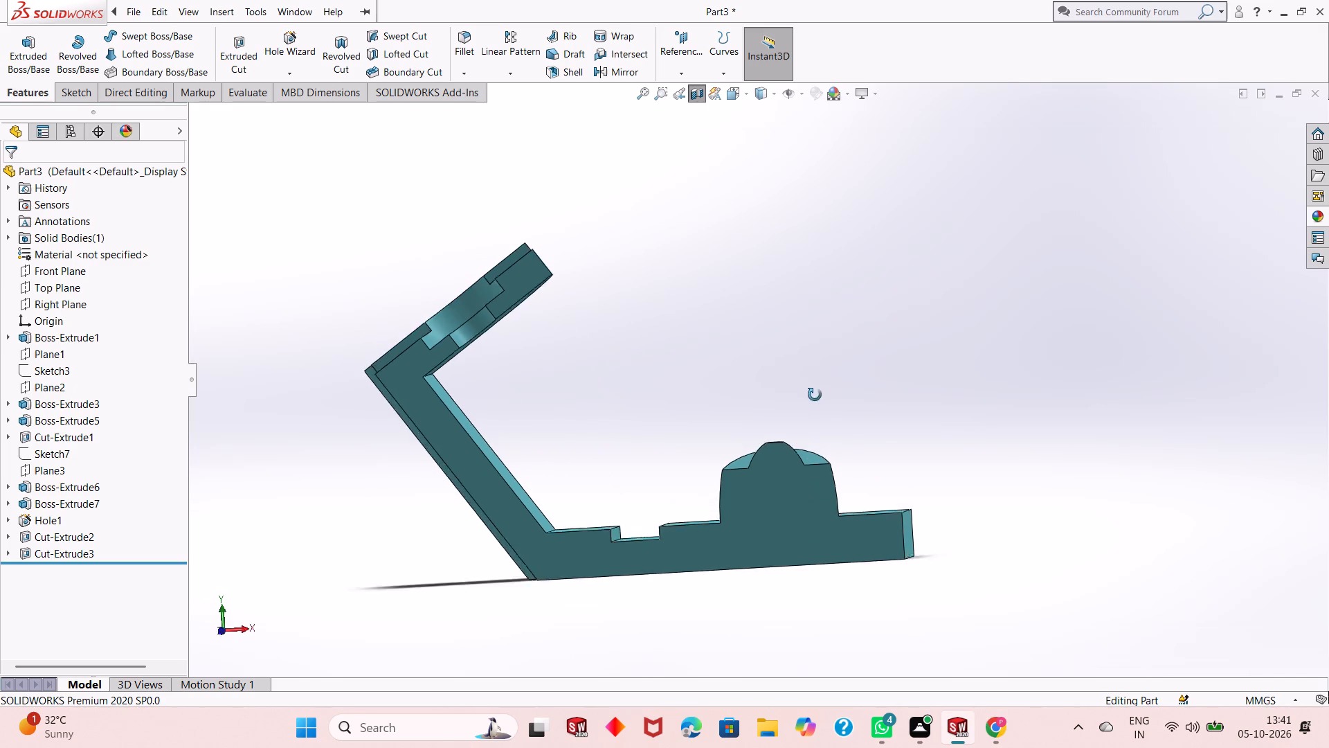
{"action": "middle_click_drag", "start_coordinate": [815, 395], "coordinate": [937, 420]}
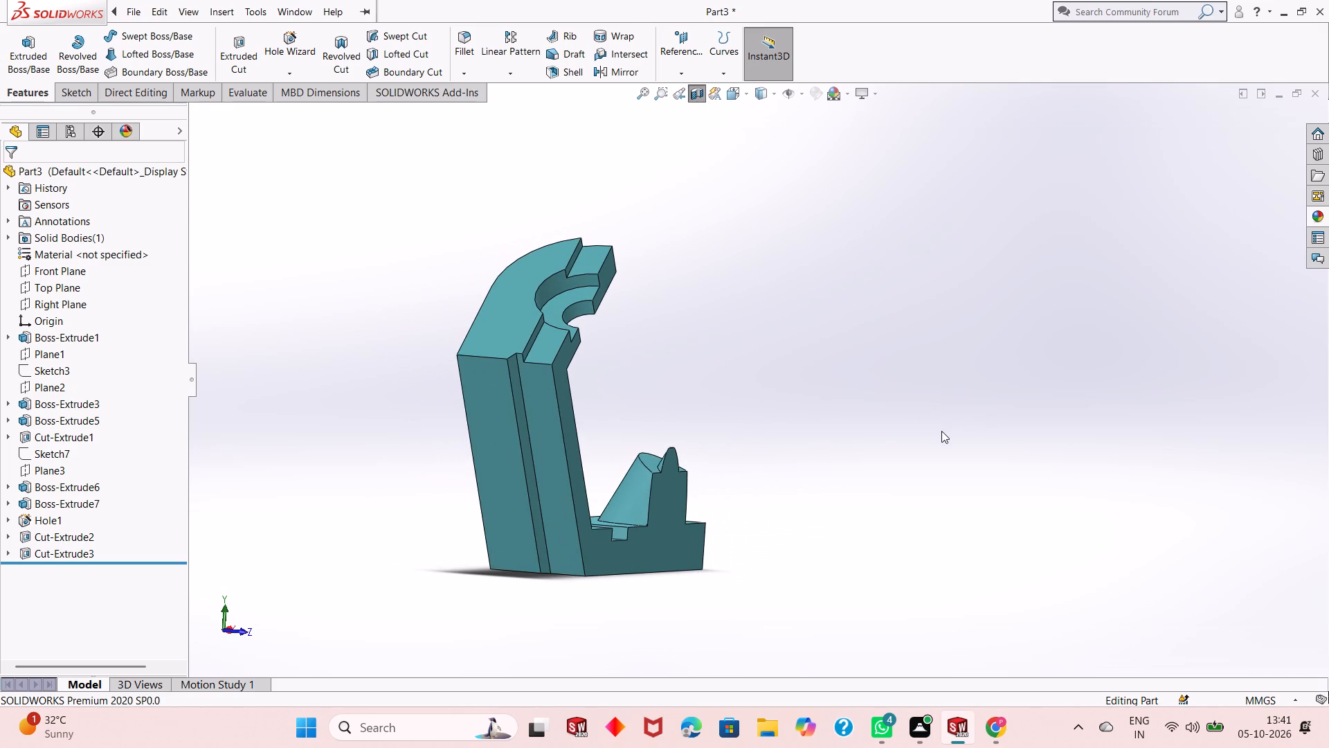
{"action": "left_click", "coordinate": [703, 87]}
Apply the polished aluminum metal appearance to the counterbore's cylindrical wall face only.
{"action": "scroll", "coordinate": [712, 379], "scroll_direction": "up", "scroll_amount": 1}
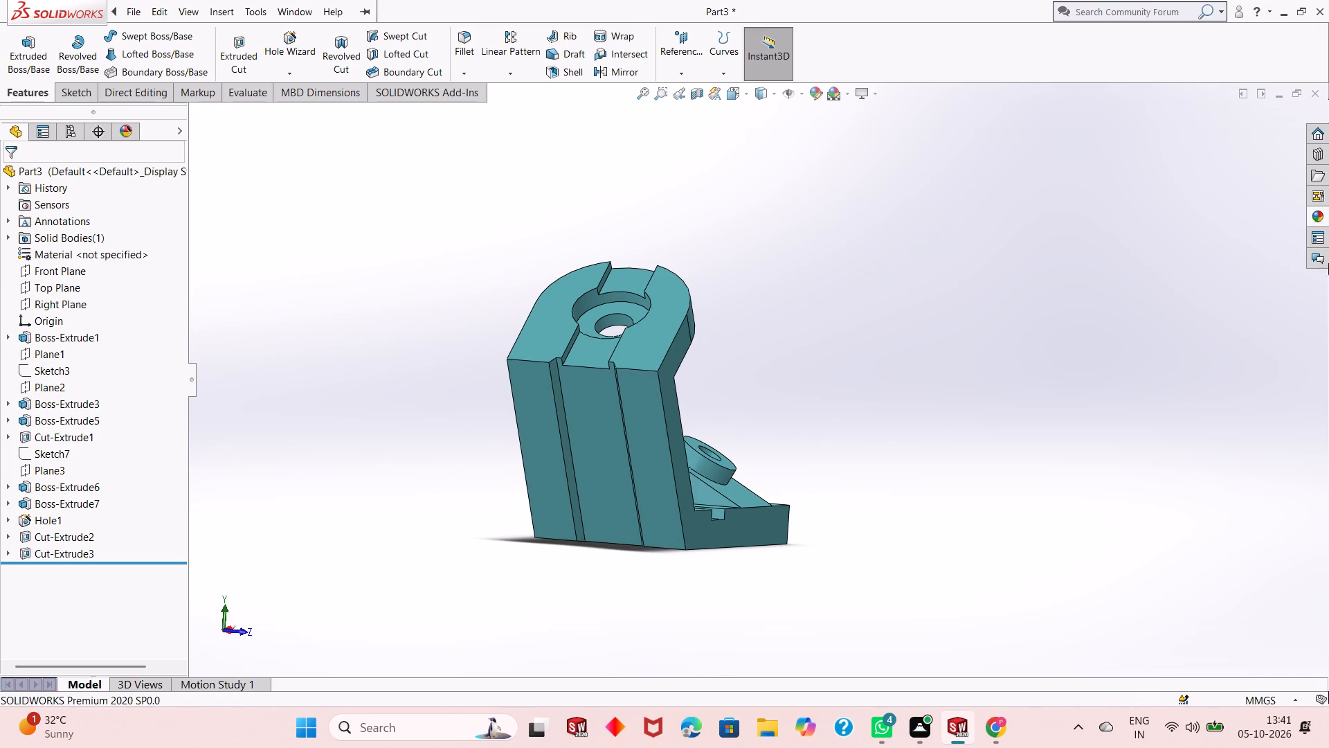
{"action": "left_click", "coordinate": [1326, 222]}
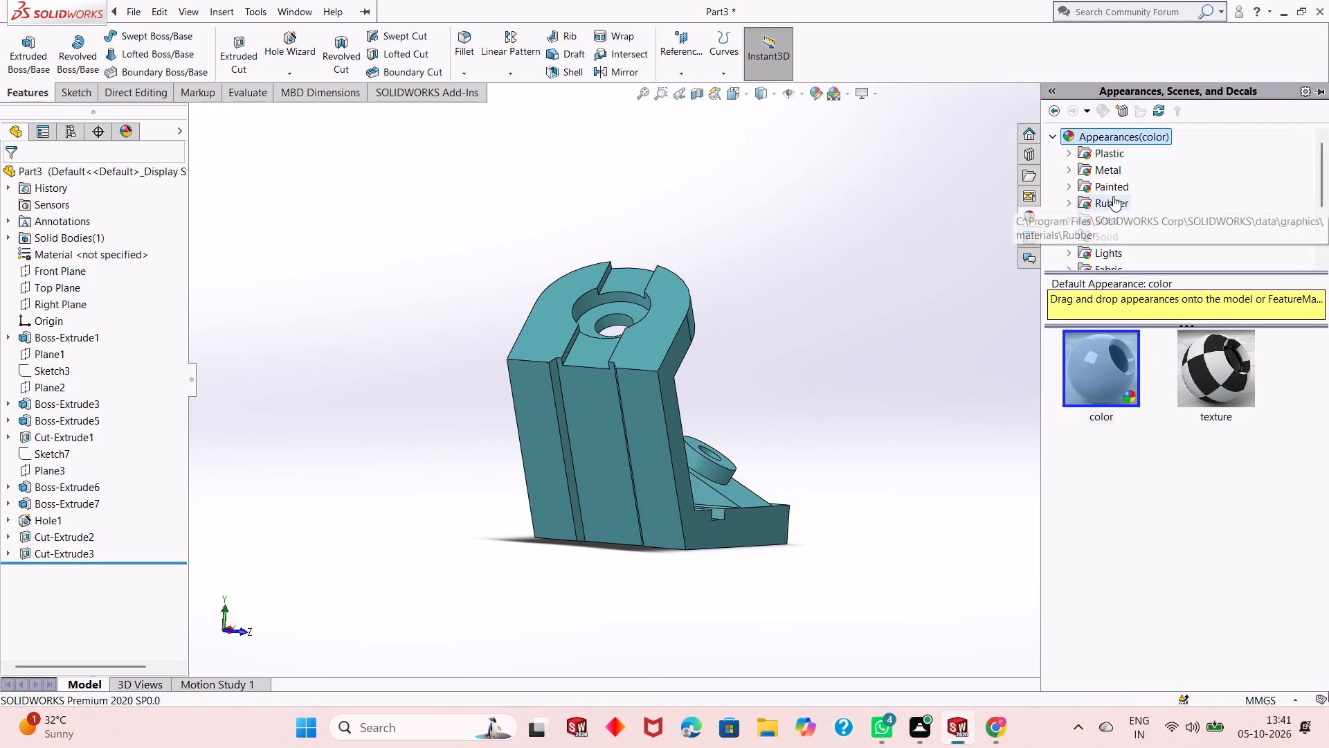
{"action": "left_click", "coordinate": [1112, 169]}
{"action": "left_click_drag", "start_coordinate": [1100, 494], "coordinate": [680, 348]}
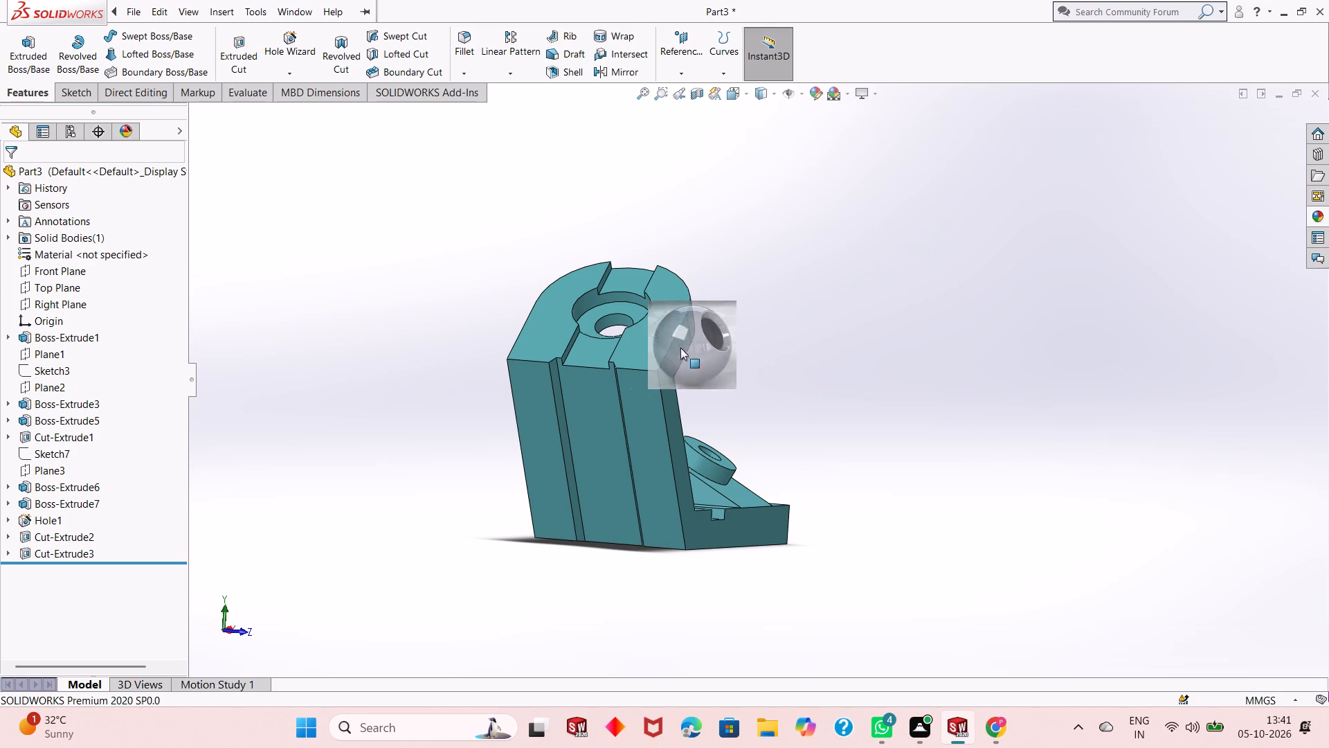
{"action": "left_click_drag", "start_coordinate": [680, 348], "coordinate": [611, 296]}
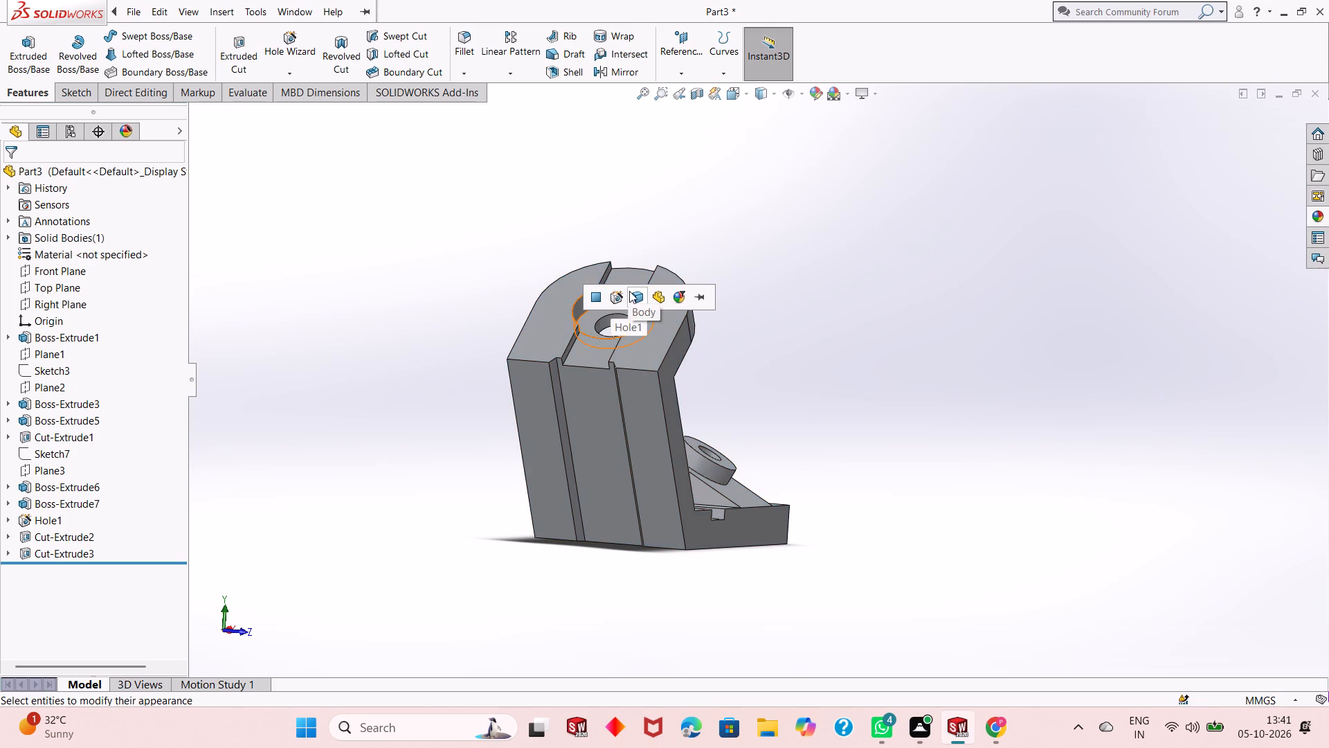
{"action": "left_click", "coordinate": [597, 294]}
Apply polished aluminum to the wall face of the smaller through hole inside the counterbore.
{"action": "scroll", "coordinate": [628, 284], "scroll_direction": "down", "scroll_amount": 6}
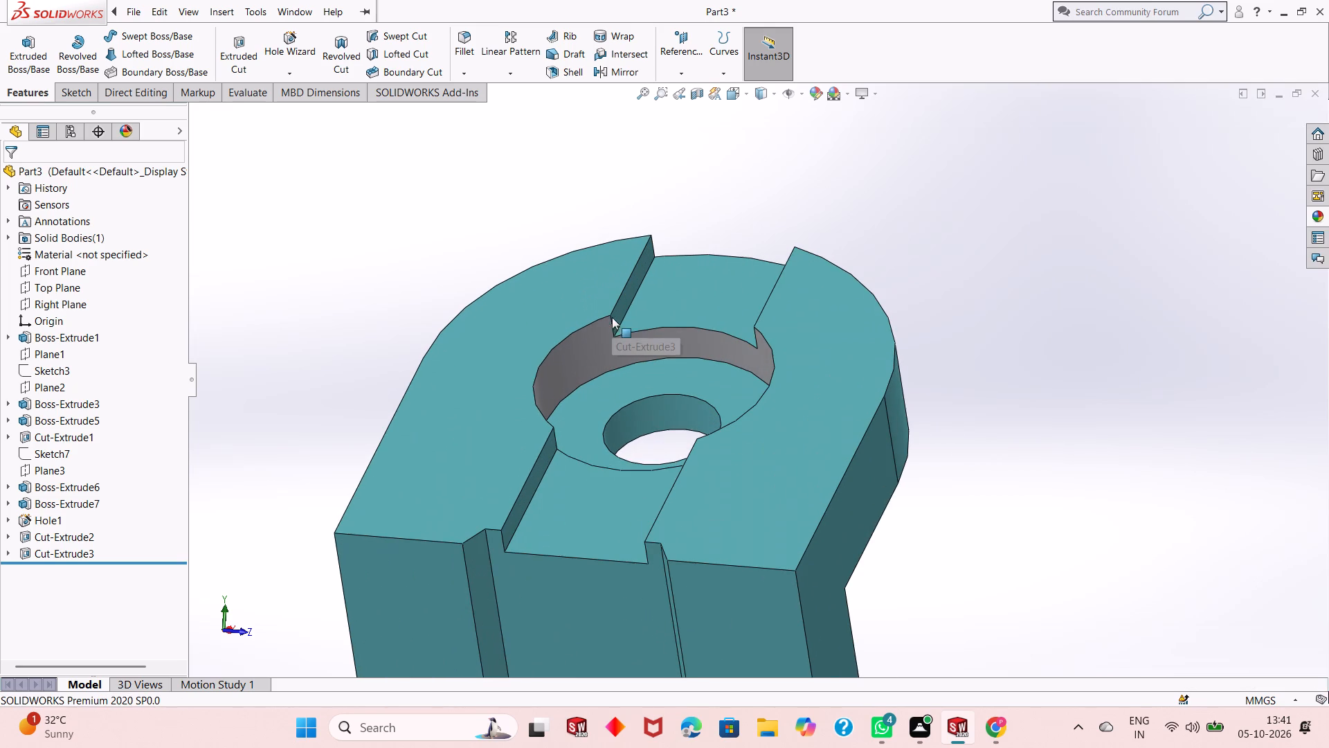
{"action": "left_click", "coordinate": [1318, 217]}
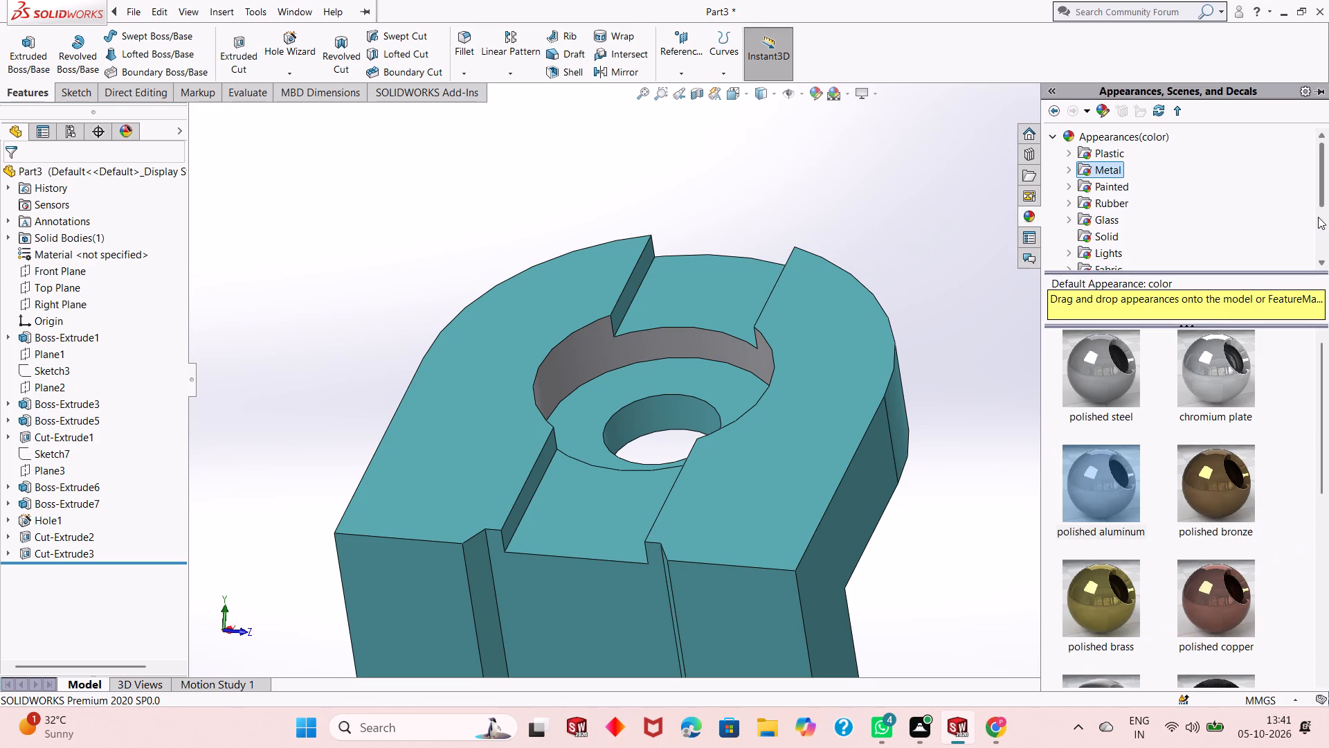
{"action": "left_click_drag", "start_coordinate": [1107, 484], "coordinate": [643, 414]}
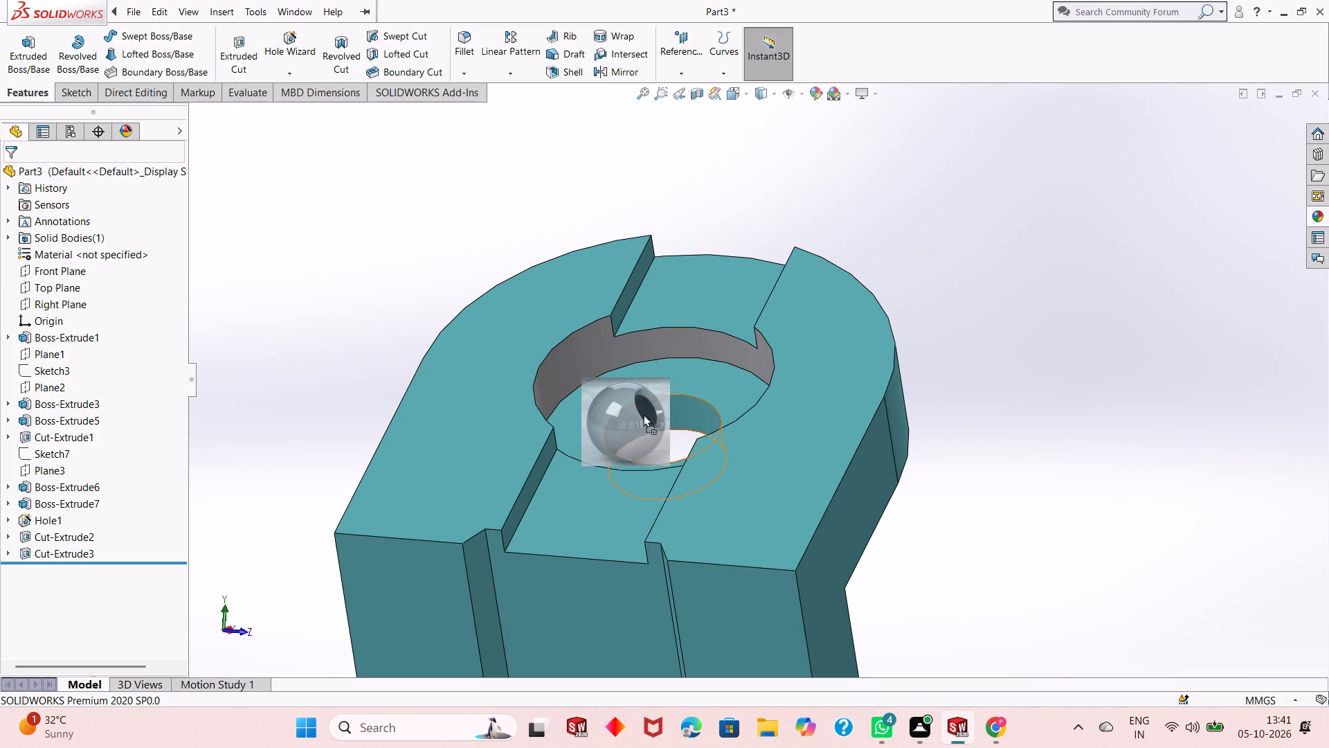
{"action": "left_click_drag", "start_coordinate": [643, 414], "coordinate": [646, 409]}
{"action": "left_click", "coordinate": [646, 409]}
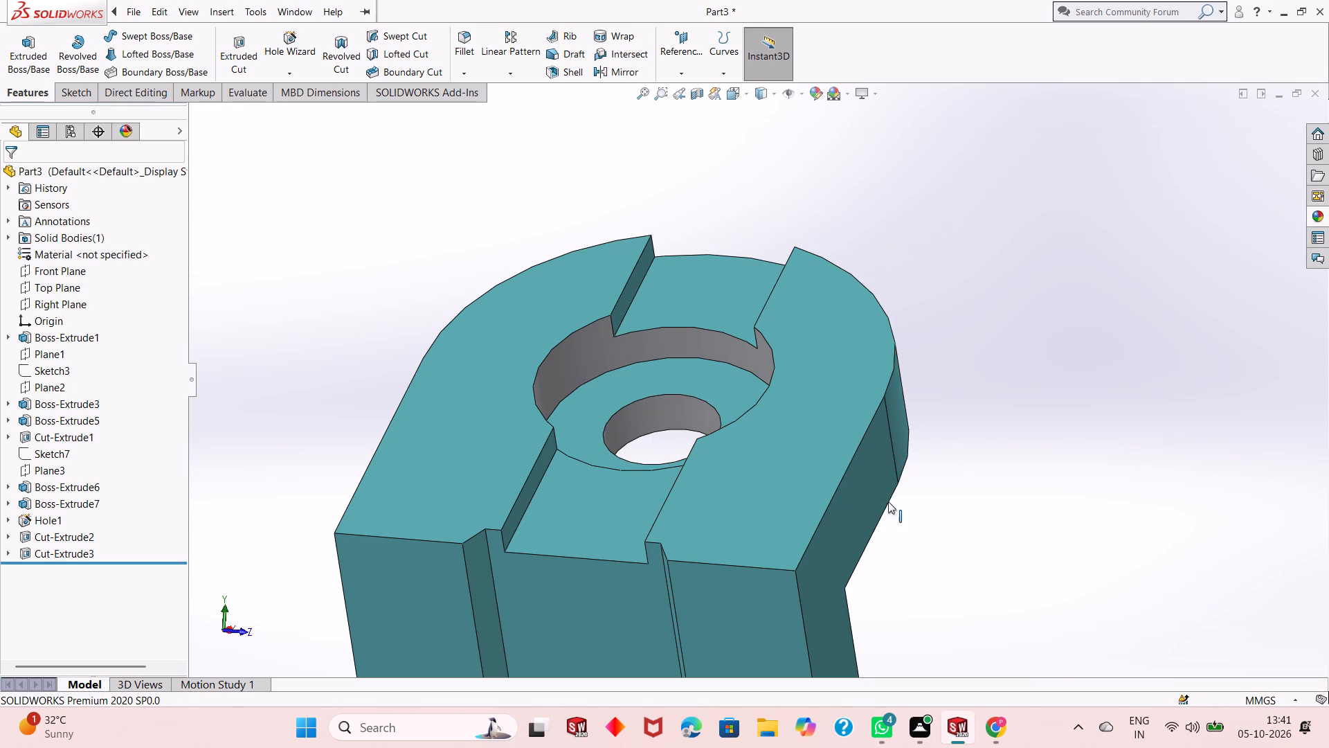
Apply polished aluminum to the inner wall face of the ring boss's hole on the base.
{"action": "scroll", "coordinate": [768, 450], "scroll_direction": "up", "scroll_amount": 1}
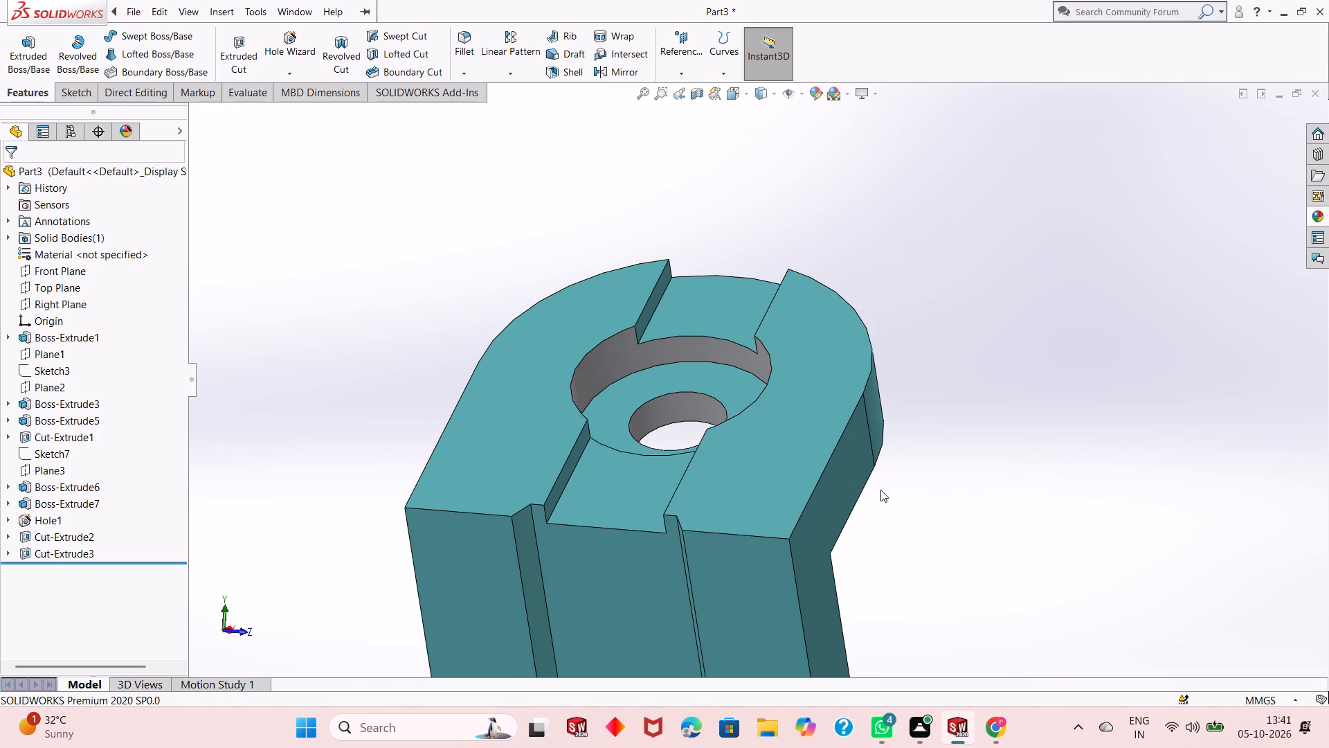
{"action": "left_click", "coordinate": [1319, 215]}
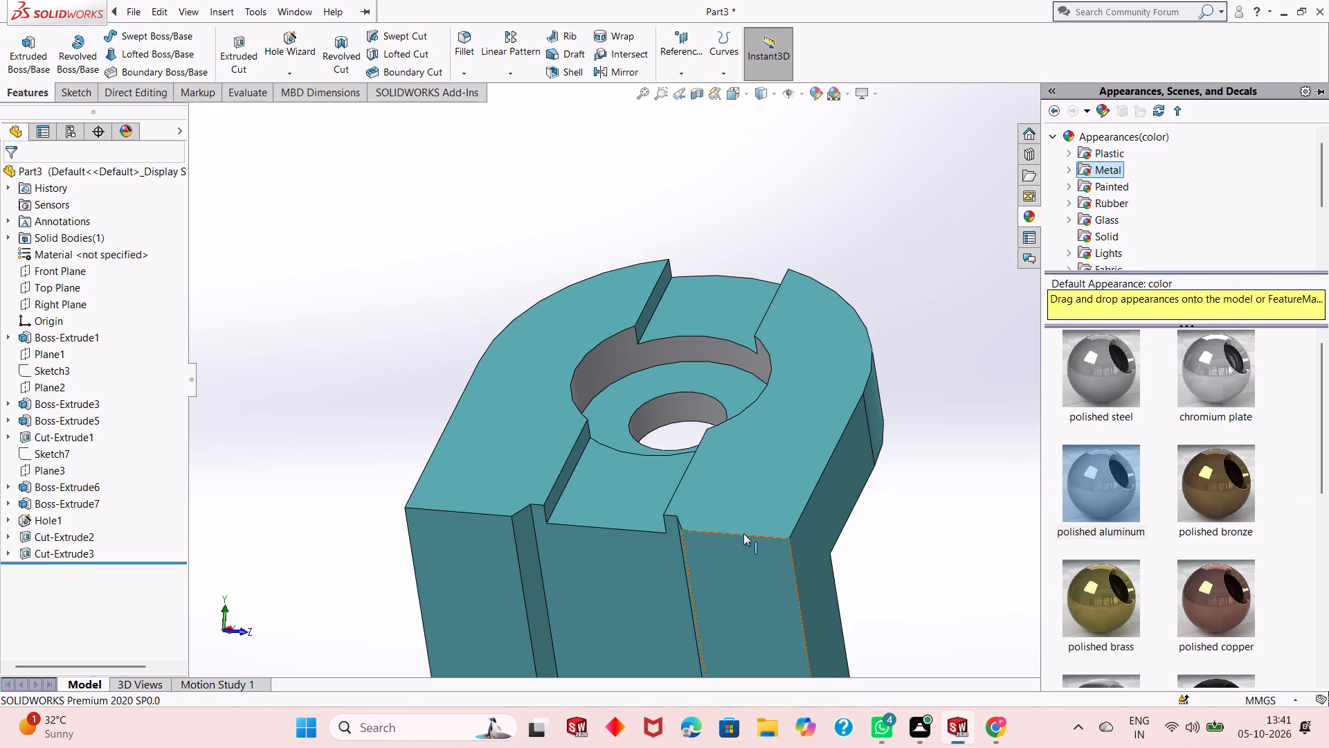
{"action": "scroll", "coordinate": [743, 533], "scroll_direction": "up", "scroll_amount": 2}
{"action": "middle_click_drag", "start_coordinate": [862, 530], "coordinate": [863, 507]}
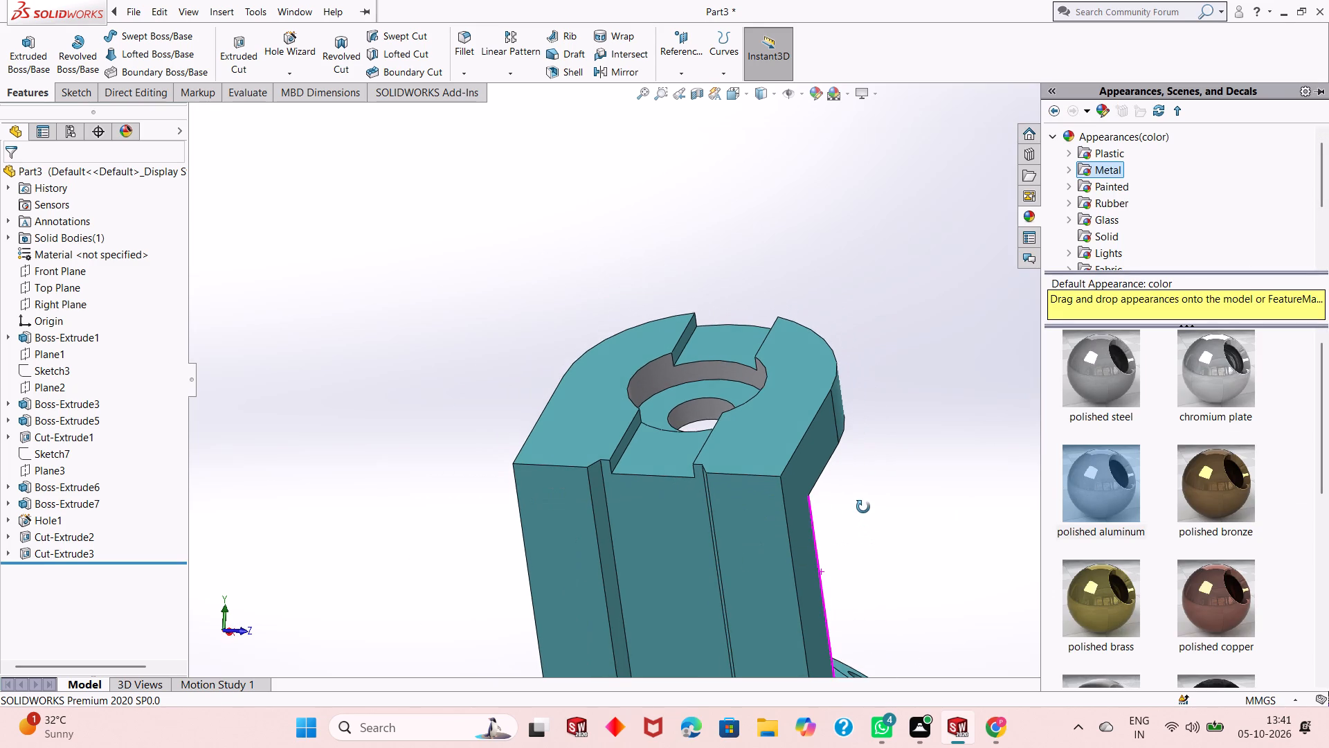
{"action": "middle_click_drag", "start_coordinate": [863, 507], "coordinate": [840, 506]}
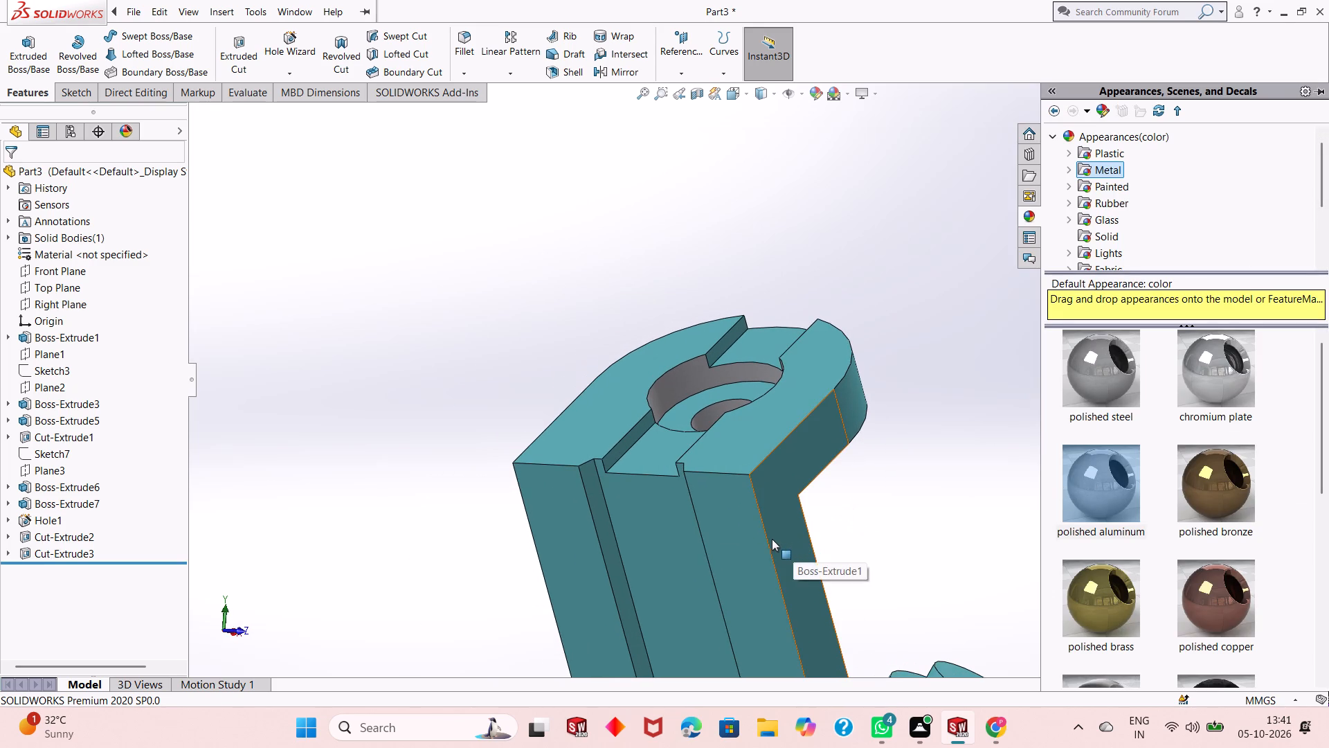
{"action": "scroll", "coordinate": [745, 530], "scroll_direction": "up", "scroll_amount": 4}
{"action": "scroll", "coordinate": [921, 519], "scroll_direction": "down", "scroll_amount": 2}
{"action": "scroll", "coordinate": [760, 552], "scroll_direction": "up", "scroll_amount": 1}
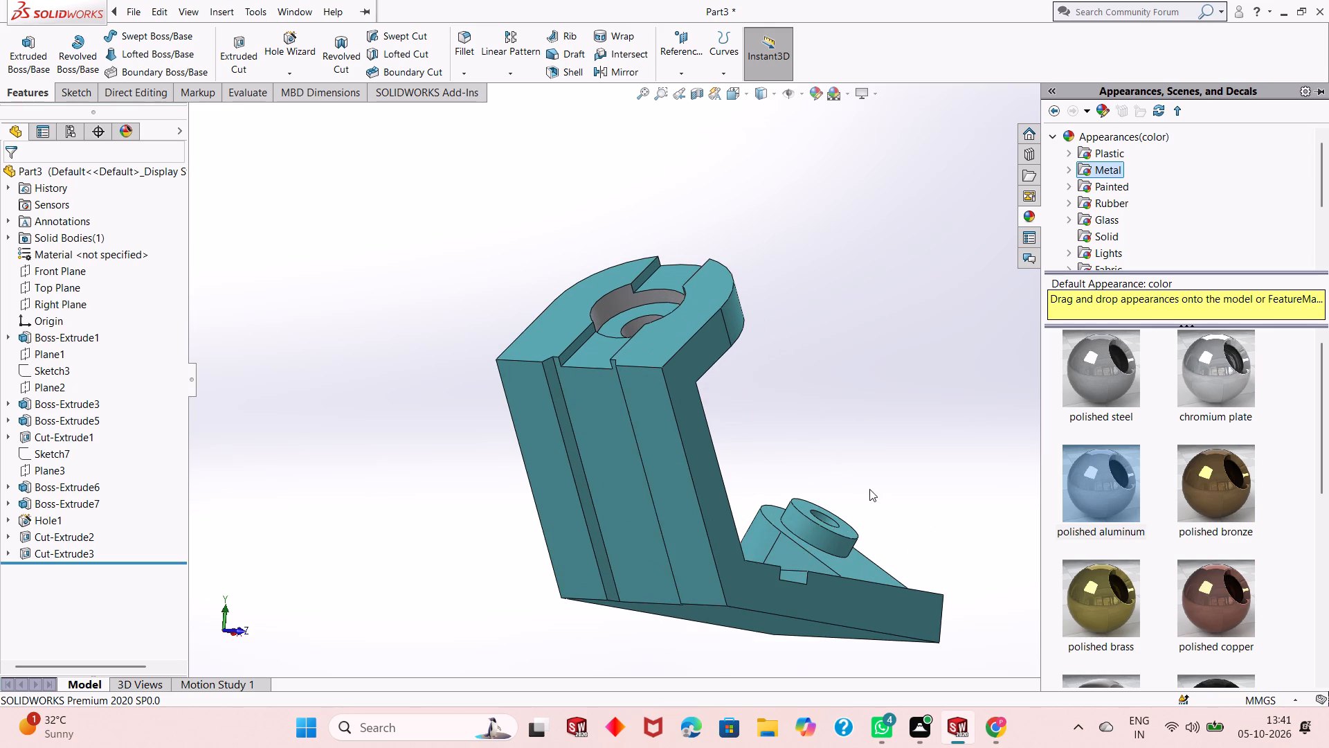
{"action": "middle_click_drag", "start_coordinate": [872, 489], "coordinate": [830, 499]}
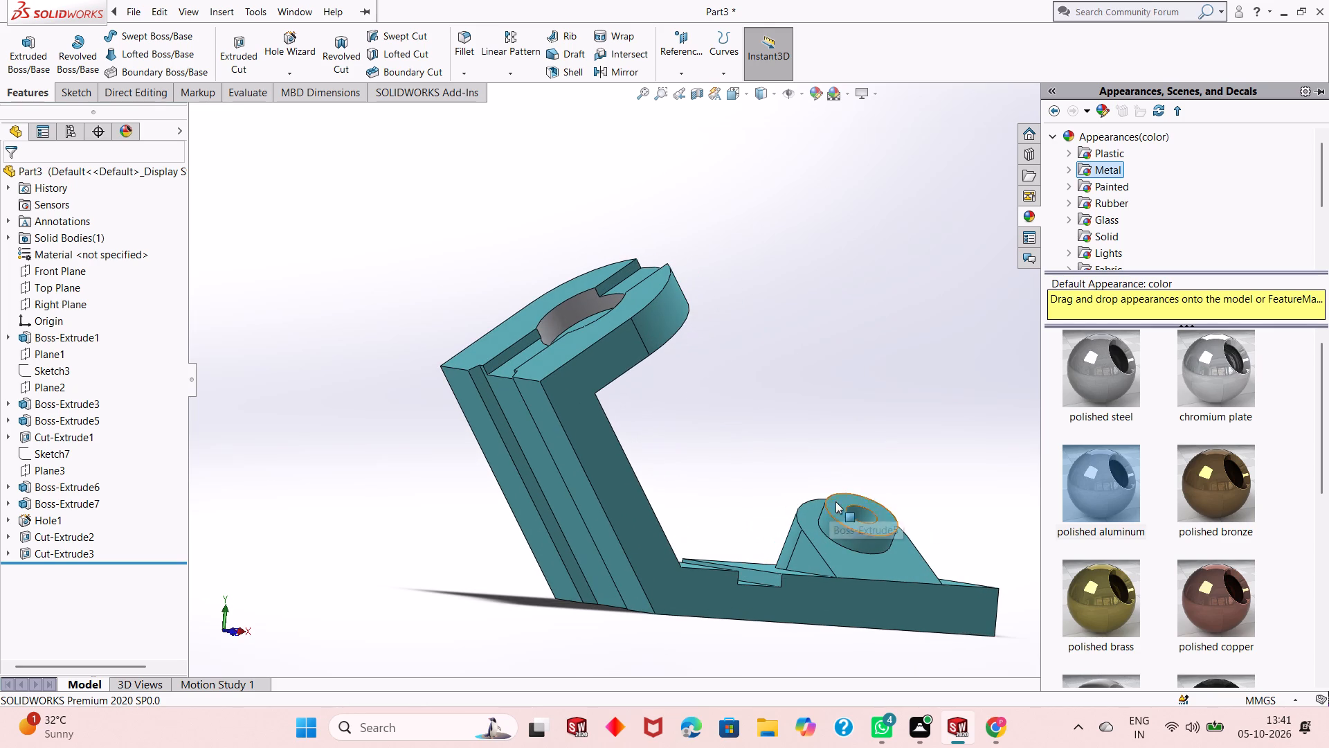
{"action": "middle_click", "coordinate": [912, 514]}
{"action": "middle_click_drag", "start_coordinate": [904, 521], "coordinate": [885, 511]}
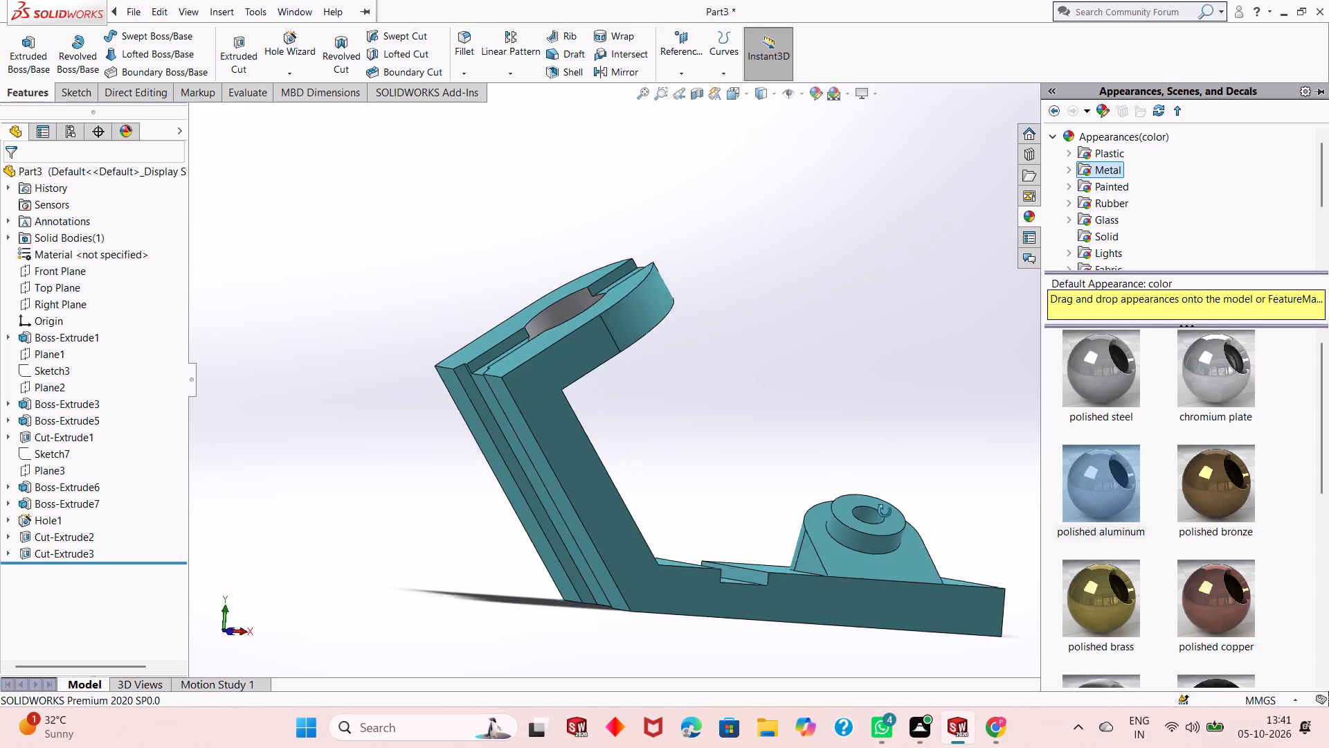
{"action": "middle_click_drag", "start_coordinate": [885, 511], "coordinate": [818, 531]}
{"action": "scroll", "coordinate": [855, 513], "scroll_direction": "down", "scroll_amount": 6}
{"action": "middle_click_drag", "start_coordinate": [790, 527], "coordinate": [788, 584]}
{"action": "scroll", "coordinate": [768, 570], "scroll_direction": "up", "scroll_amount": 2}
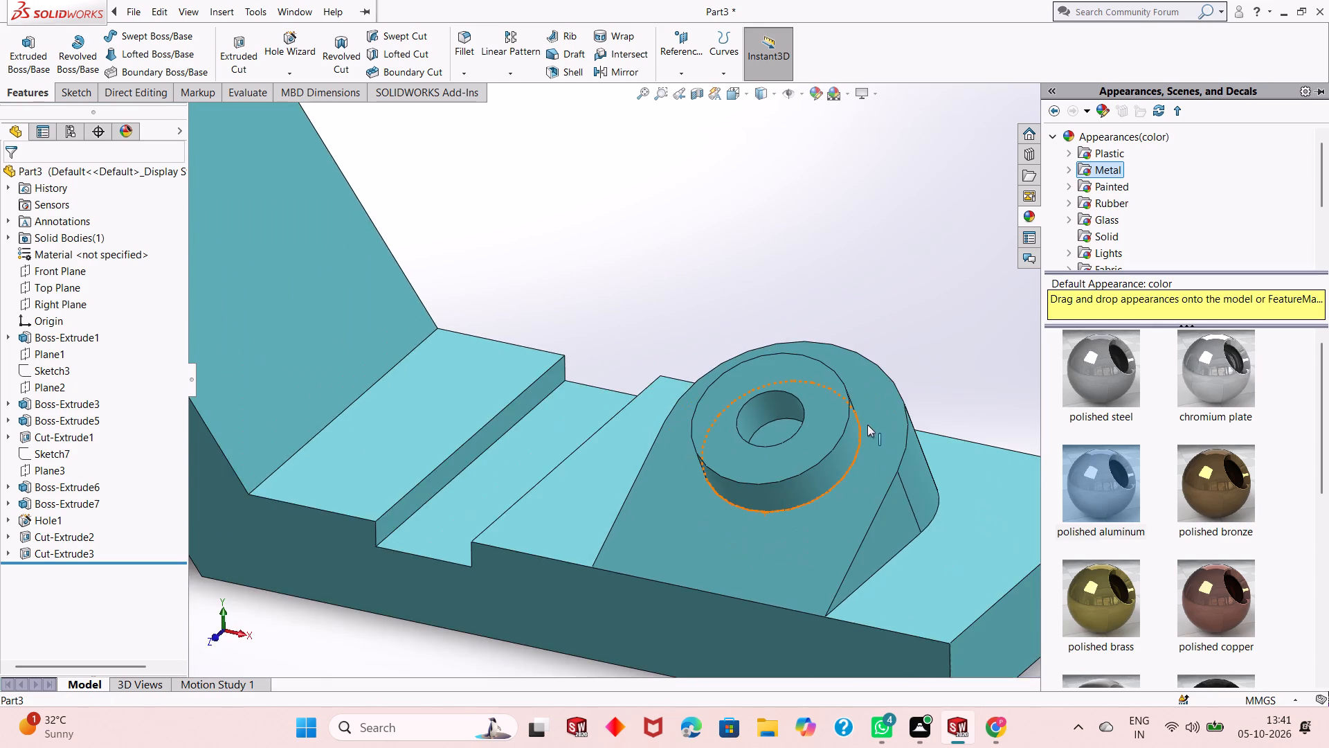
{"action": "scroll", "coordinate": [867, 424], "scroll_direction": "down", "scroll_amount": 3}
{"action": "left_click_drag", "start_coordinate": [1113, 486], "coordinate": [717, 402]}
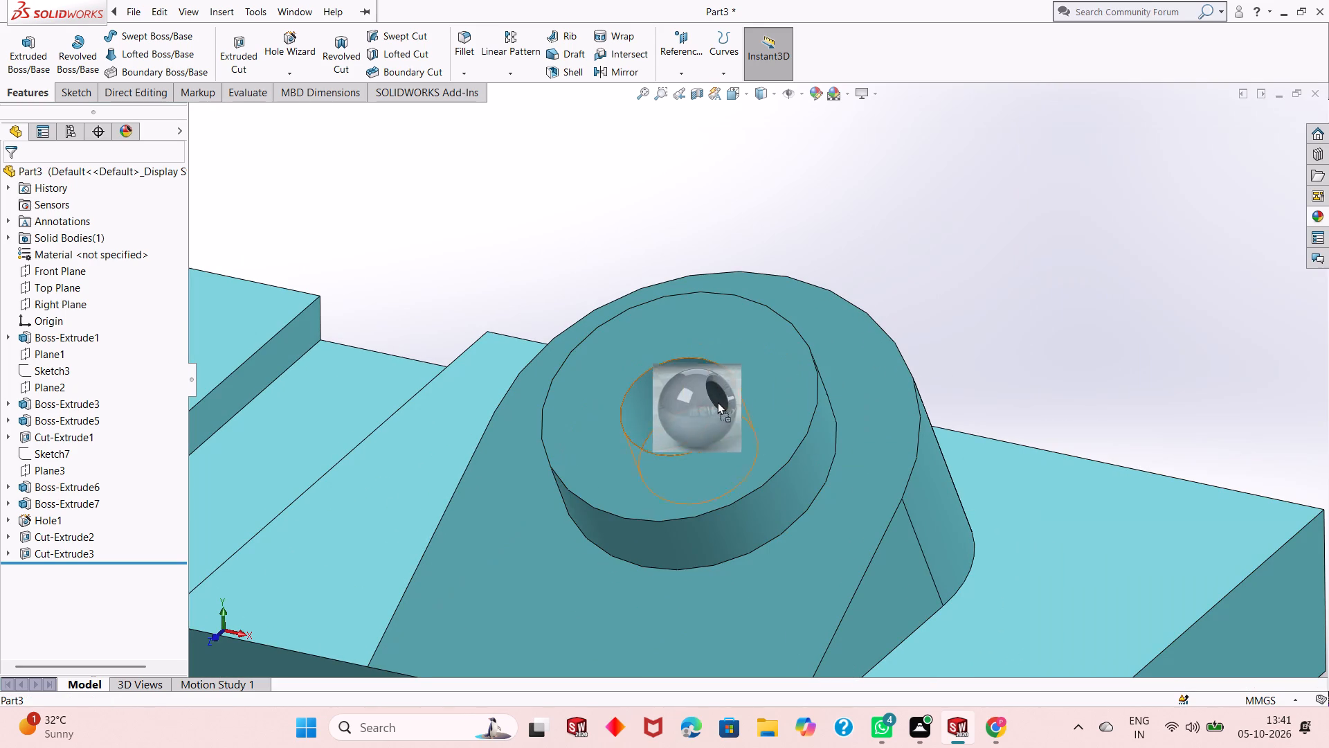
{"action": "left_click_drag", "start_coordinate": [717, 402], "coordinate": [685, 383]}
{"action": "left_click", "coordinate": [685, 383]}
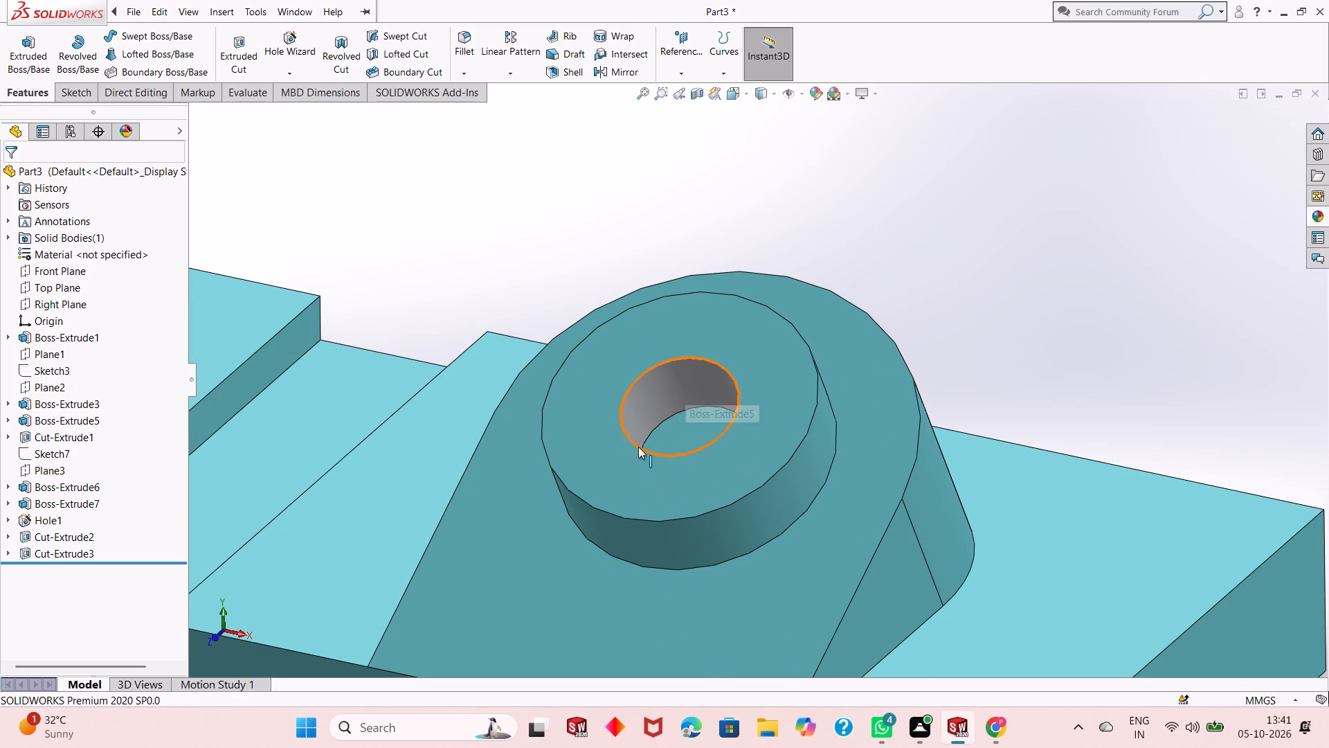
Apply the polished aluminum appearance to the entire slot cut feature across the base block.
{"action": "scroll", "coordinate": [638, 447], "scroll_direction": "up", "scroll_amount": 1}
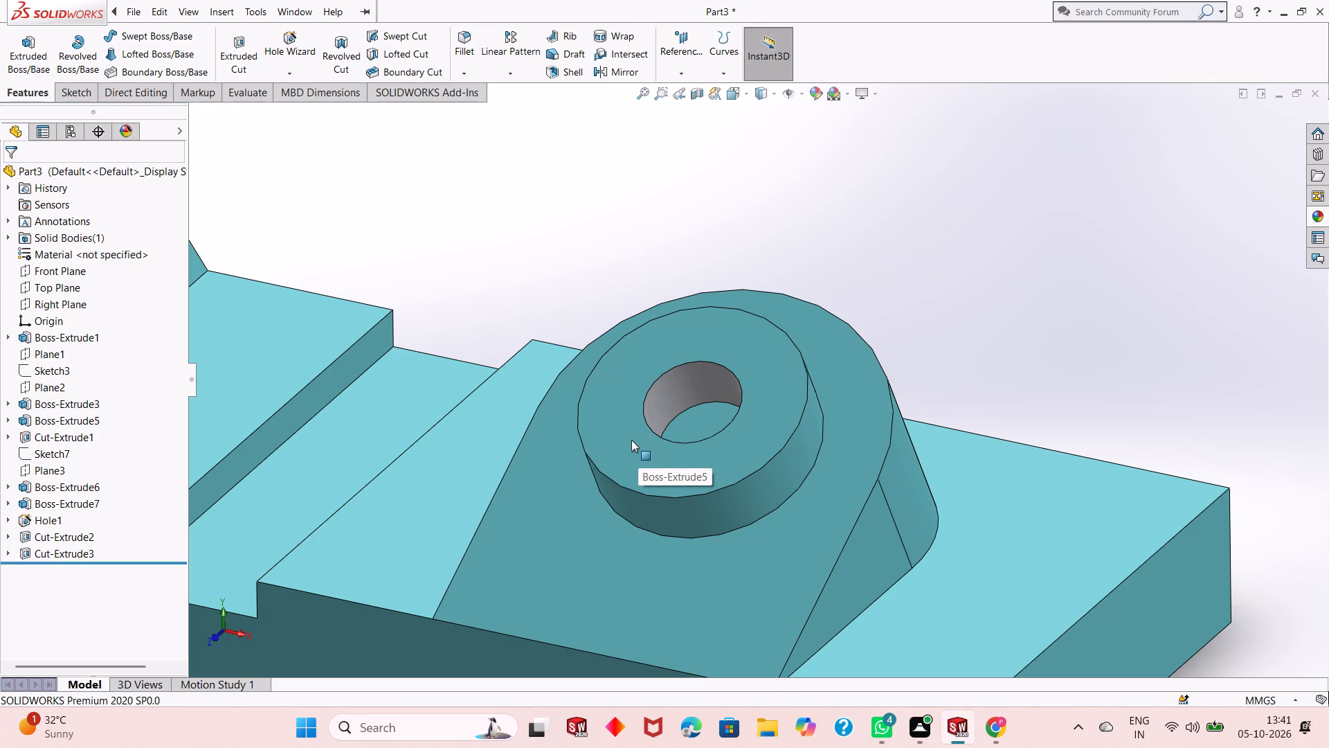
{"action": "middle_click_drag", "start_coordinate": [631, 440], "coordinate": [629, 456]}
{"action": "scroll", "coordinate": [625, 452], "scroll_direction": "up", "scroll_amount": 1}
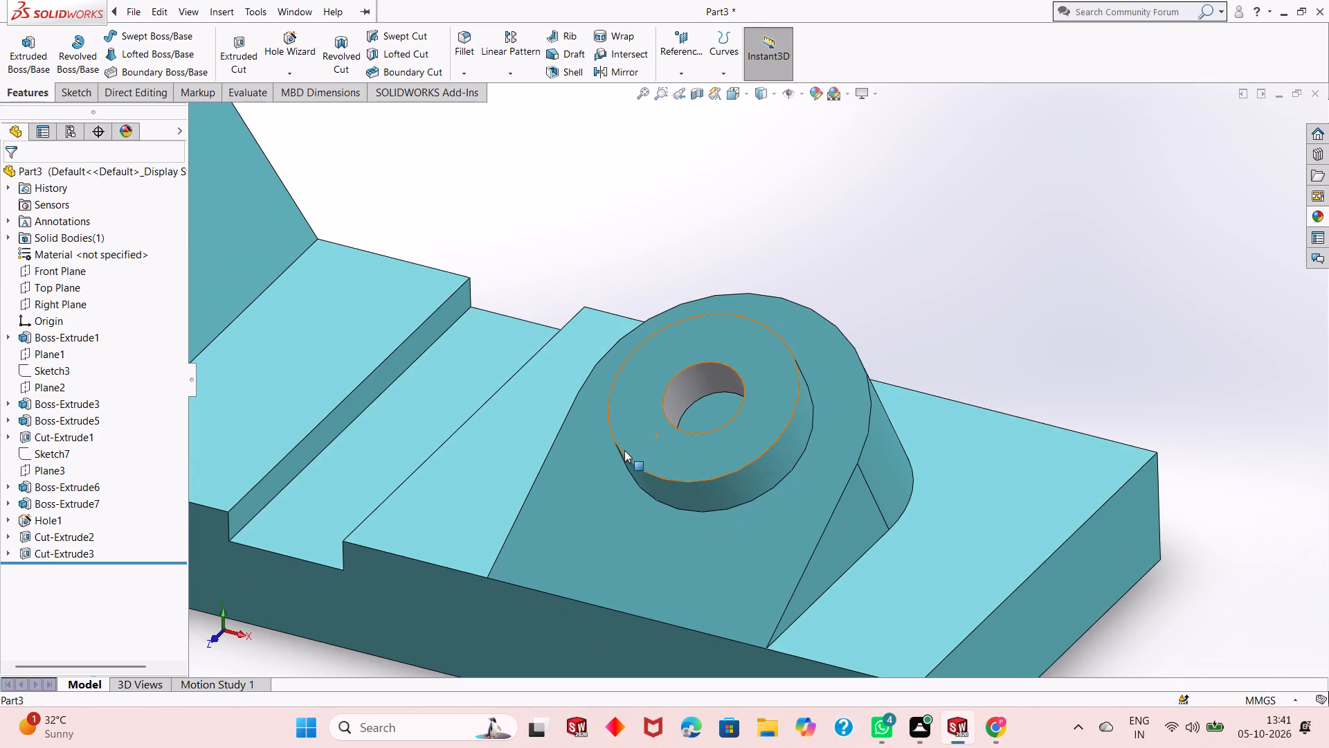
{"action": "scroll", "coordinate": [627, 452], "scroll_direction": "up", "scroll_amount": 3}
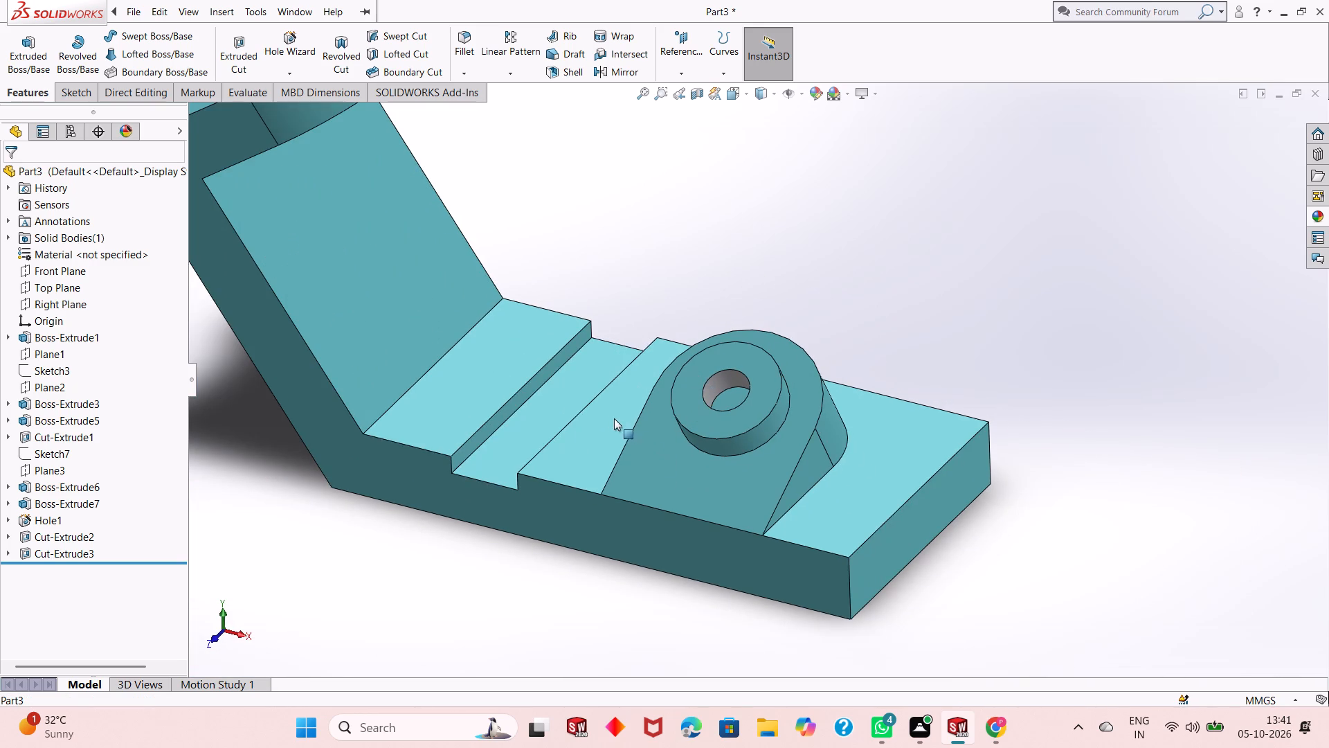
{"action": "scroll", "coordinate": [617, 420], "scroll_direction": "up", "scroll_amount": 3}
{"action": "scroll", "coordinate": [599, 380], "scroll_direction": "down", "scroll_amount": 2}
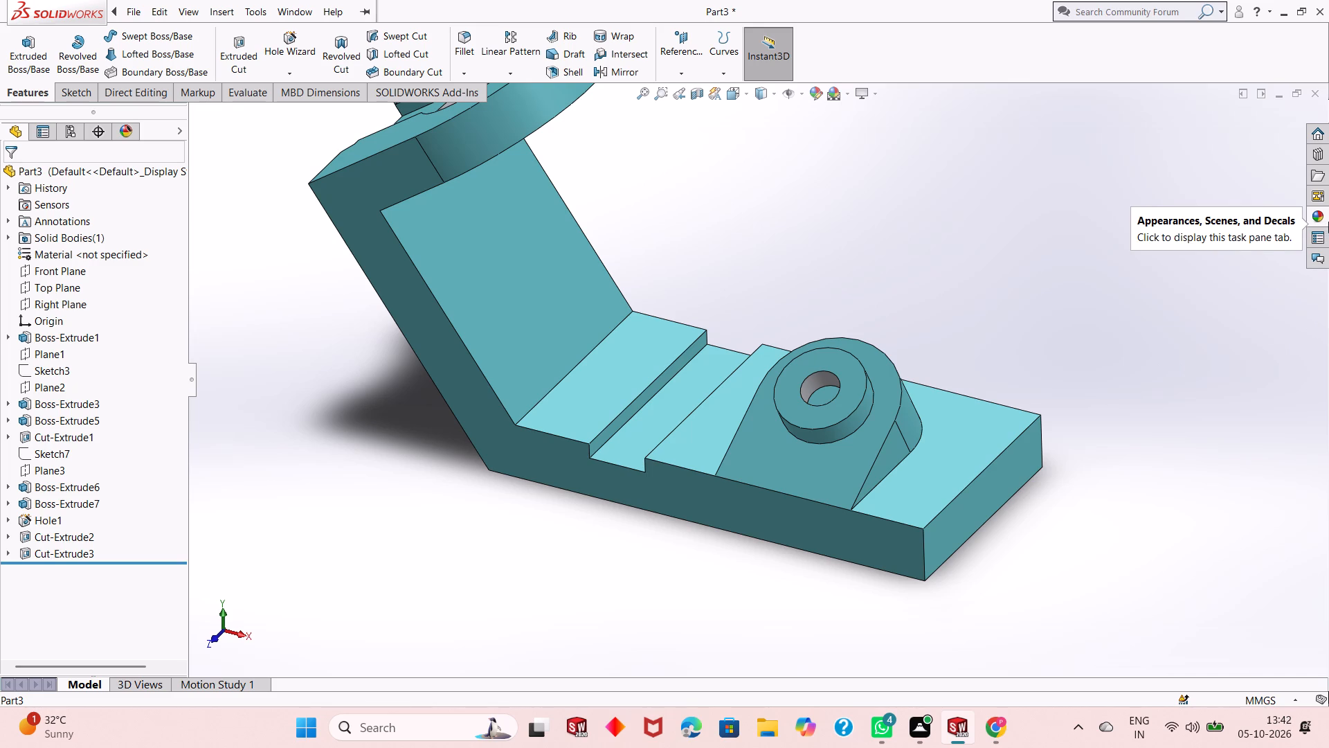
{"action": "left_click", "coordinate": [1314, 214]}
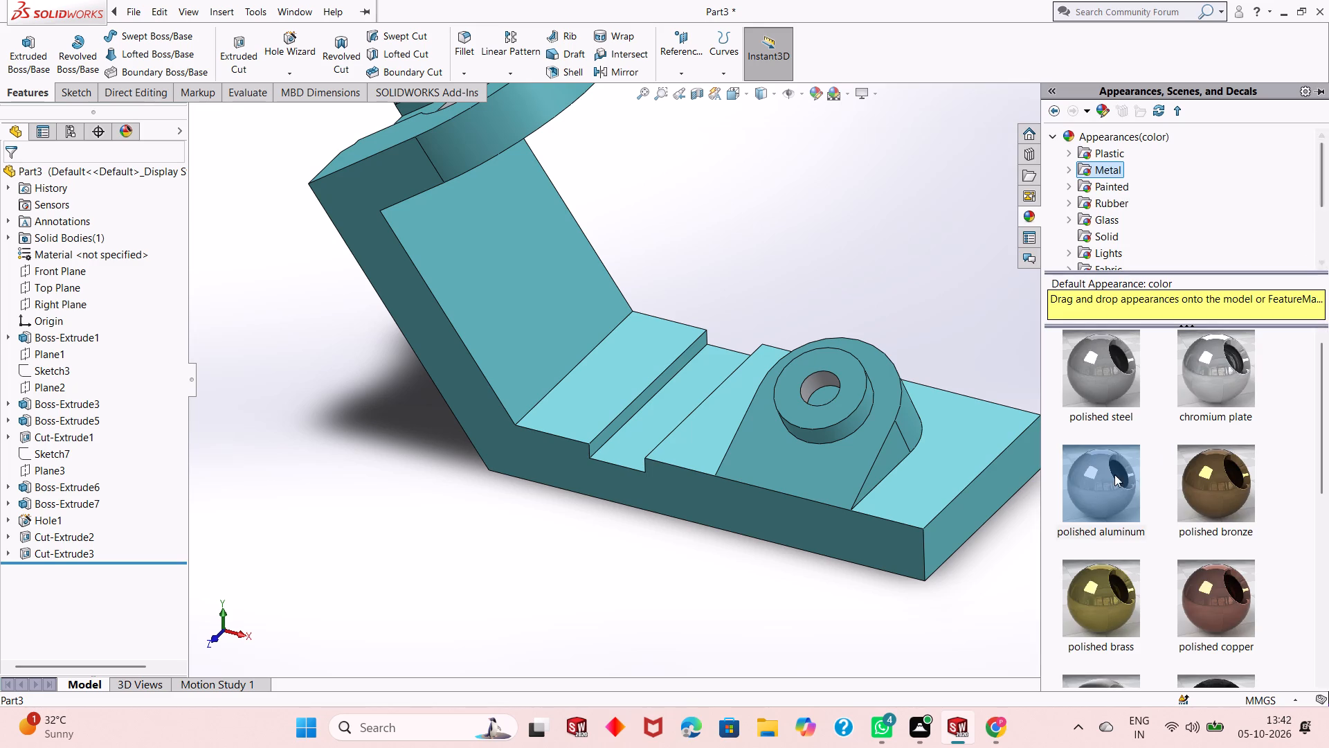
{"action": "left_click_drag", "start_coordinate": [1112, 475], "coordinate": [662, 400]}
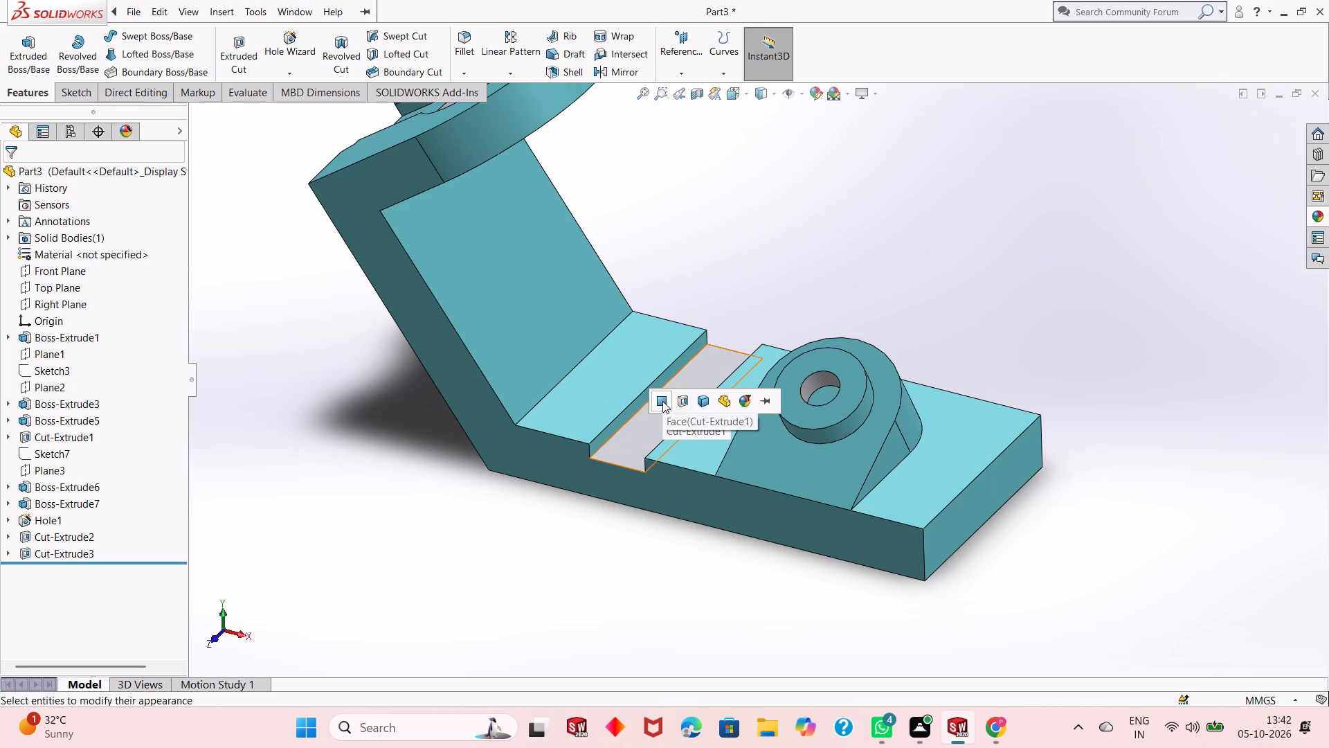
{"action": "left_click", "coordinate": [687, 401]}
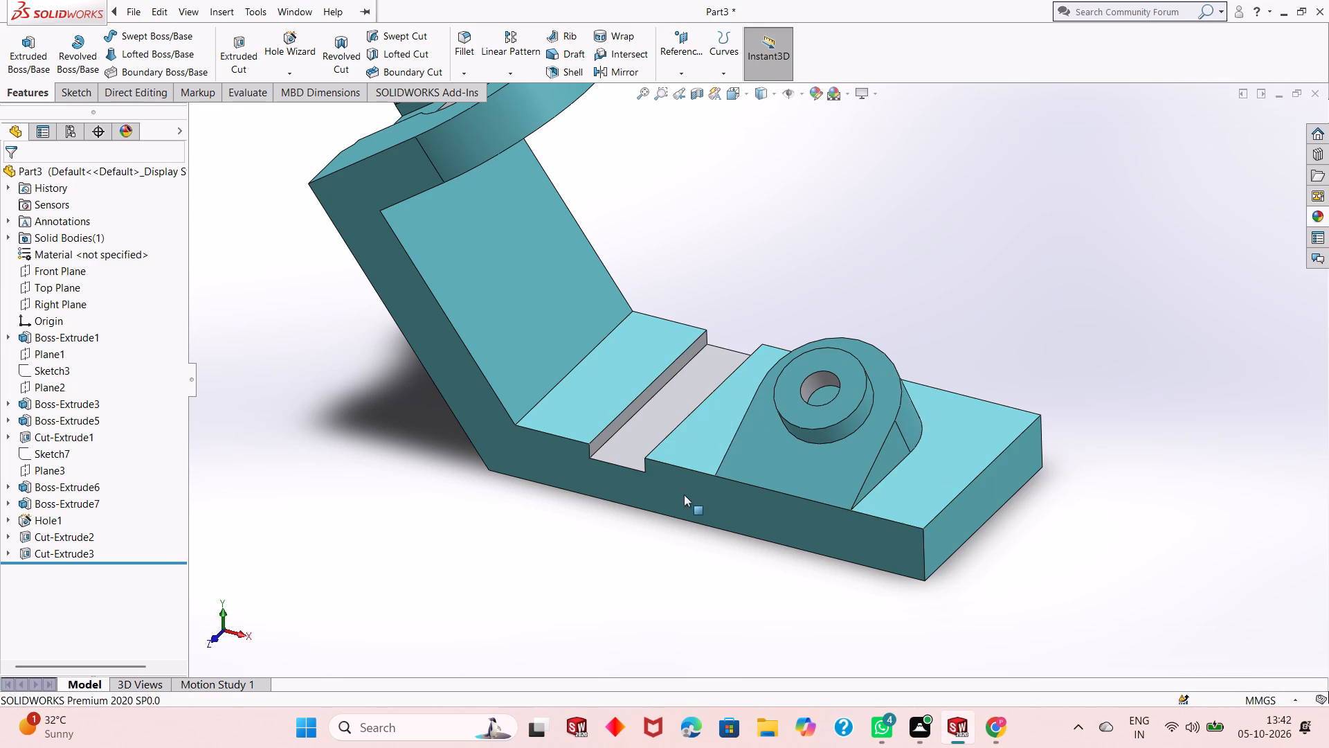
Apply polished aluminum to the entire slot cut feature running across the counterbored plate's top.
{"action": "scroll", "coordinate": [671, 497], "scroll_direction": "up", "scroll_amount": 1}
{"action": "middle_click_drag", "start_coordinate": [656, 452], "coordinate": [746, 433]}
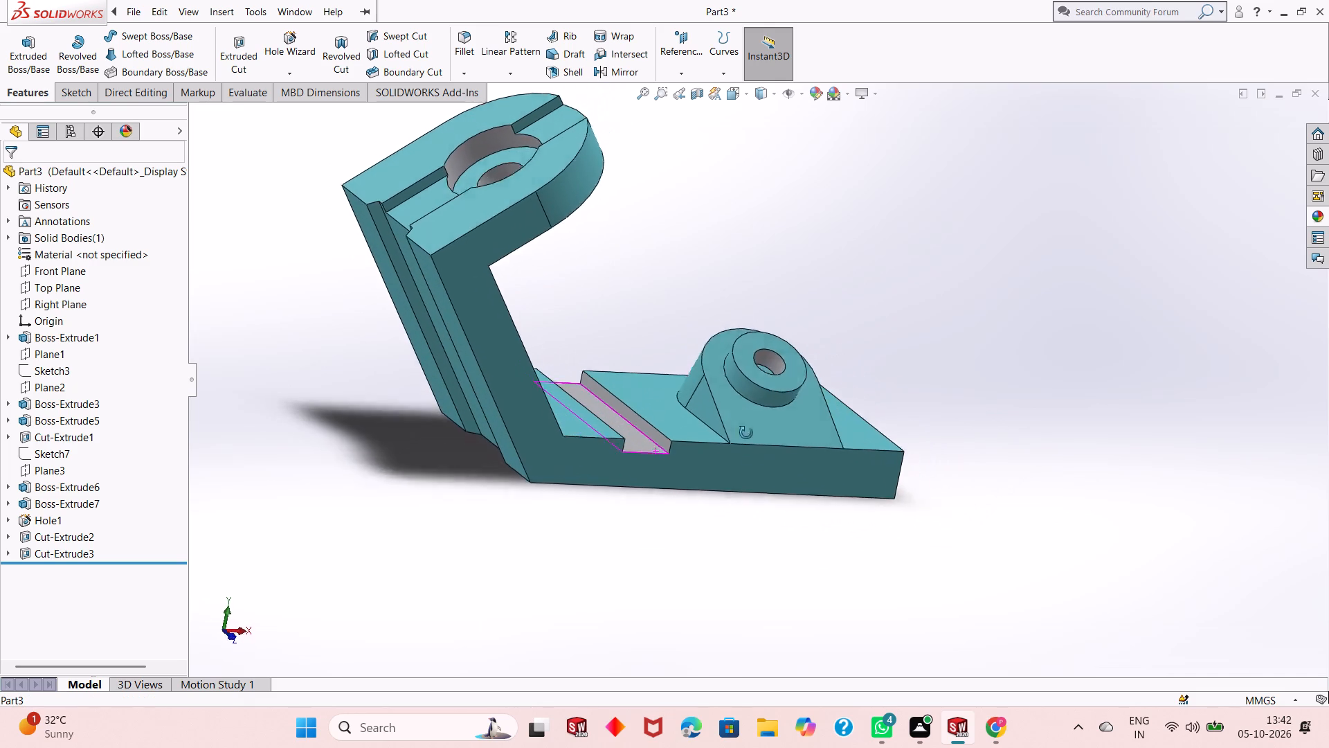
{"action": "middle_click_drag", "start_coordinate": [746, 433], "coordinate": [754, 479]}
{"action": "scroll", "coordinate": [695, 467], "scroll_direction": "up", "scroll_amount": 2}
{"action": "scroll", "coordinate": [592, 200], "scroll_direction": "down", "scroll_amount": 3}
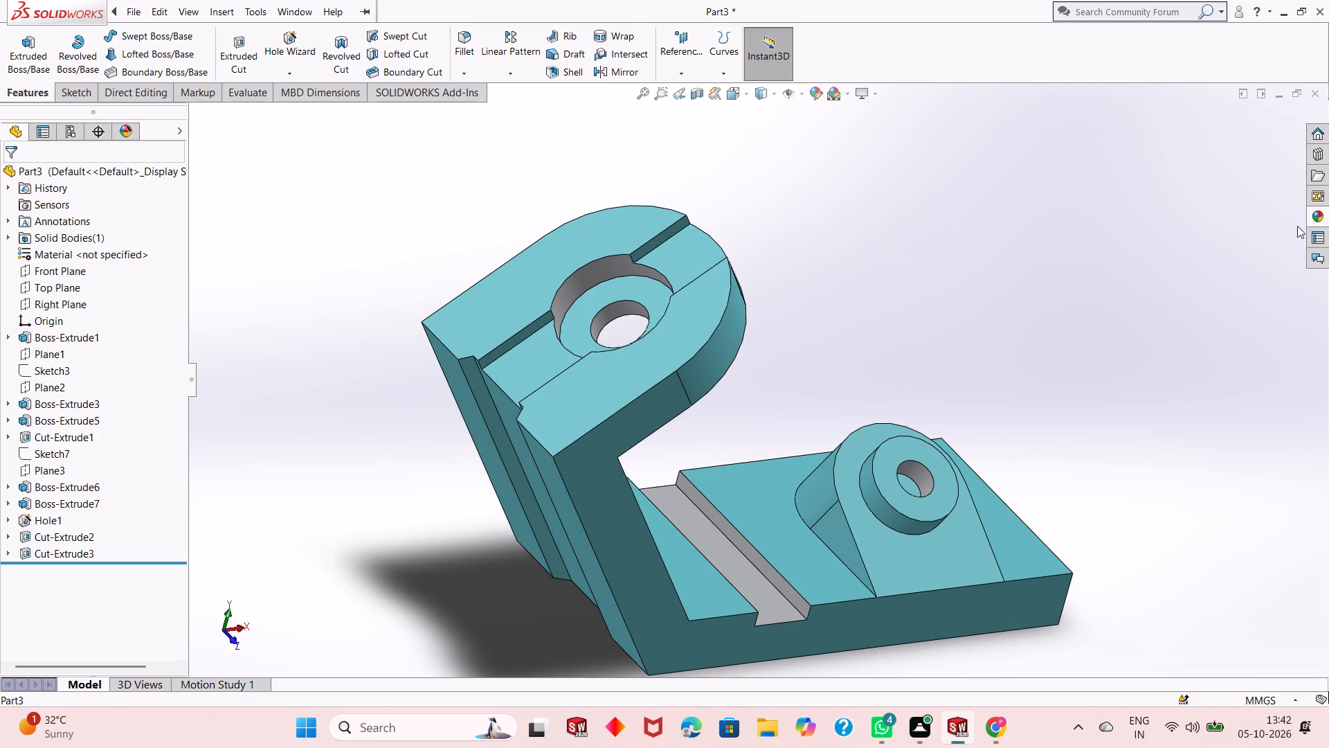
{"action": "left_click", "coordinate": [1315, 219]}
{"action": "left_click_drag", "start_coordinate": [1101, 461], "coordinate": [564, 334]}
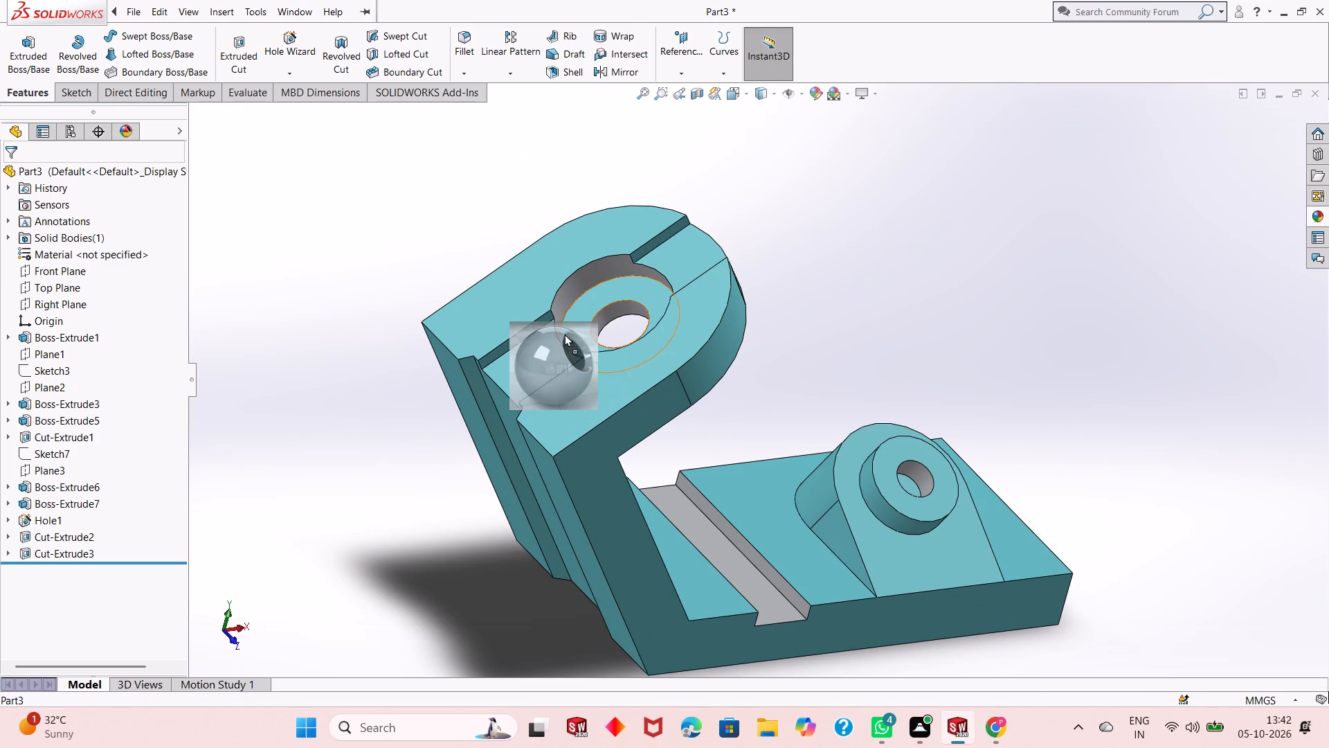
{"action": "left_click_drag", "start_coordinate": [564, 334], "coordinate": [528, 334]}
{"action": "left_click", "coordinate": [528, 334]}
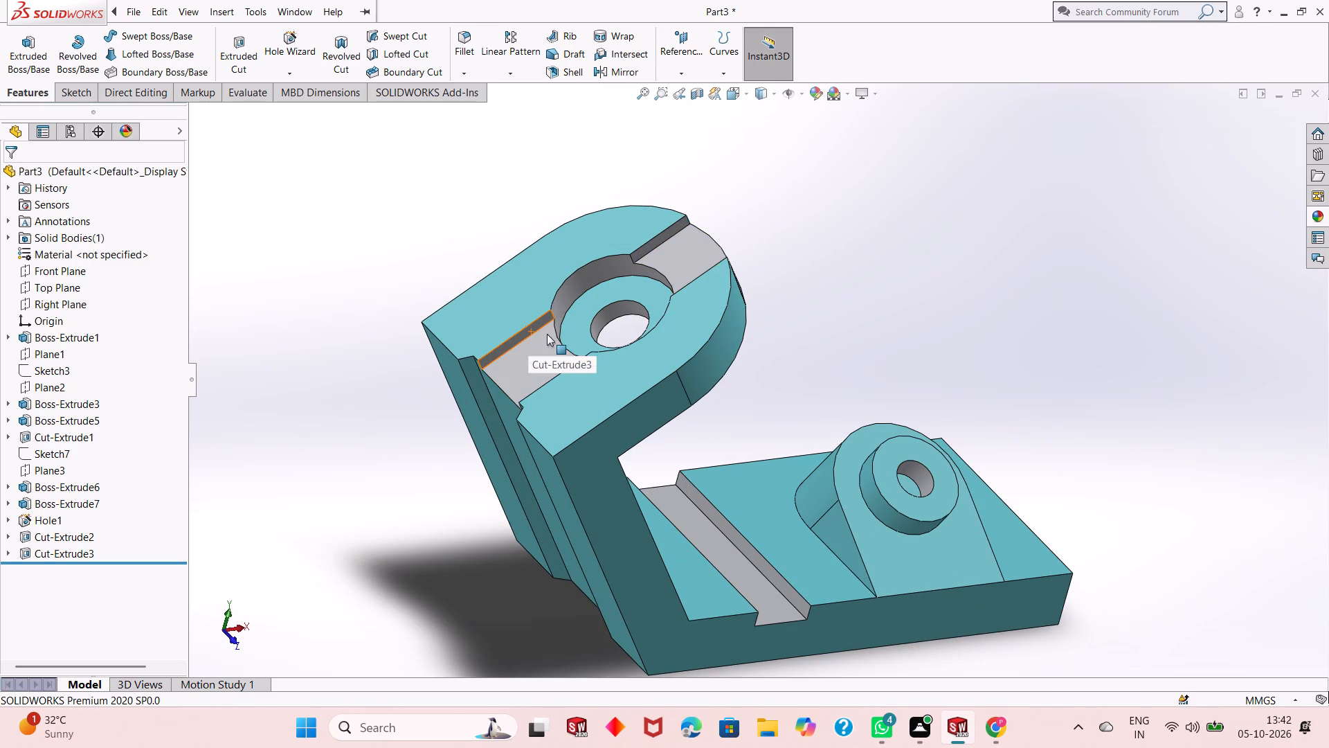
Apply polished aluminum to the entire groove cut feature along the inclined arm's outer side.
{"action": "middle_click_drag", "start_coordinate": [706, 401], "coordinate": [705, 378]}
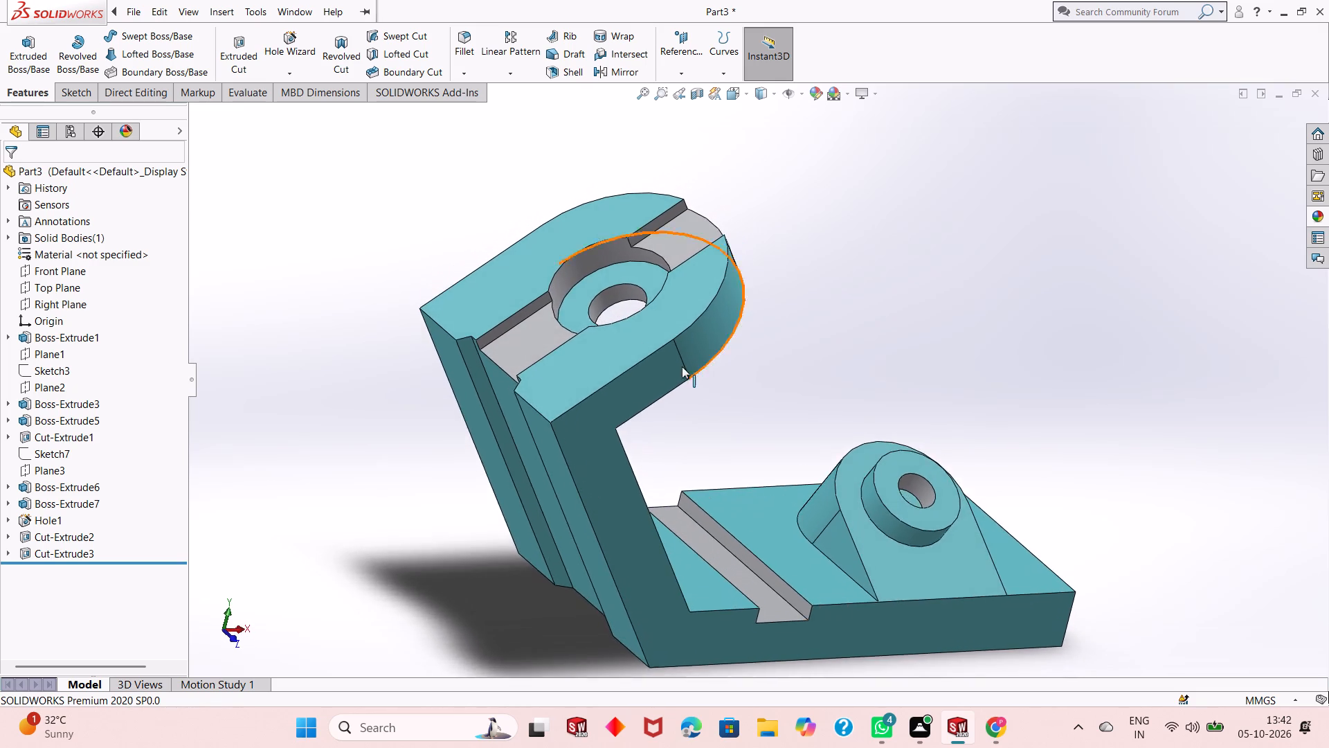
{"action": "scroll", "coordinate": [597, 280], "scroll_direction": "down", "scroll_amount": 3}
{"action": "scroll", "coordinate": [707, 399], "scroll_direction": "up", "scroll_amount": 1}
{"action": "scroll", "coordinate": [621, 400], "scroll_direction": "up", "scroll_amount": 2}
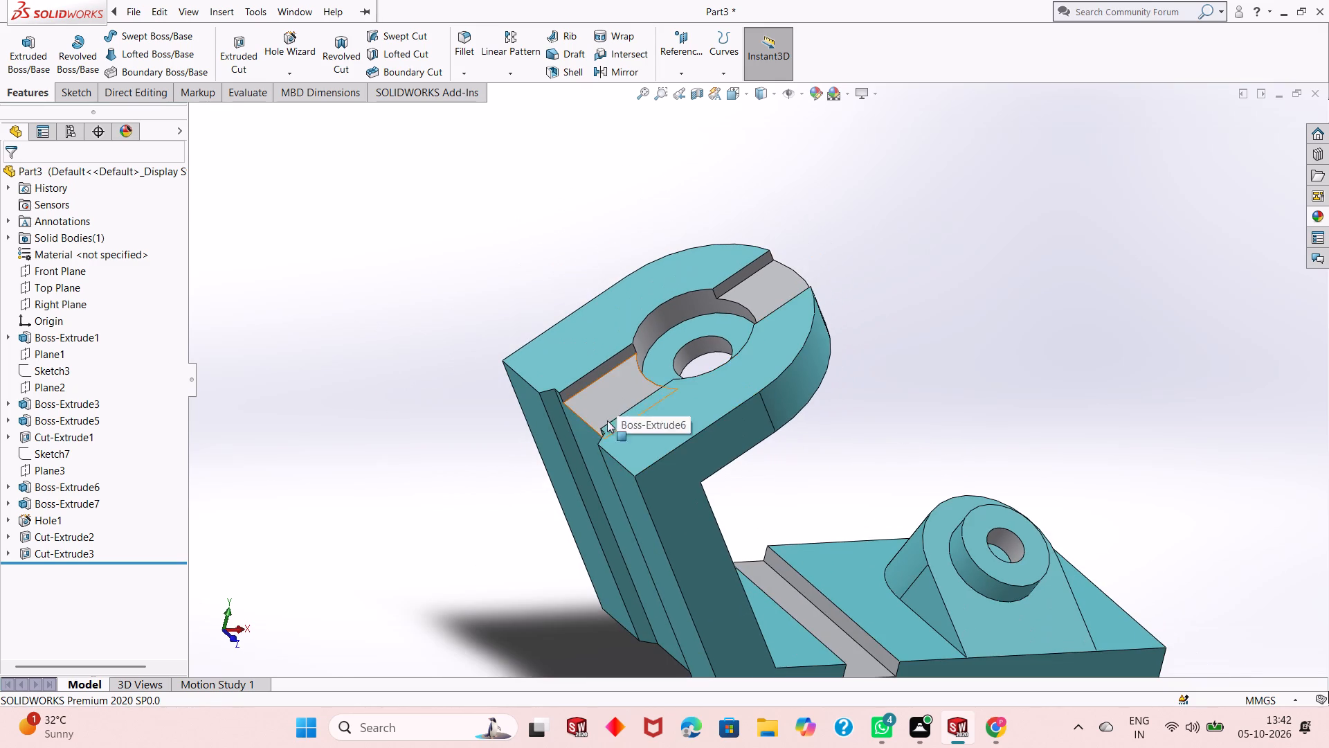
{"action": "scroll", "coordinate": [688, 437], "scroll_direction": "up", "scroll_amount": 2}
{"action": "middle_click_drag", "start_coordinate": [880, 489], "coordinate": [865, 398]}
{"action": "scroll", "coordinate": [831, 403], "scroll_direction": "up", "scroll_amount": 1}
{"action": "scroll", "coordinate": [926, 447], "scroll_direction": "down", "scroll_amount": 1}
{"action": "middle_click_drag", "start_coordinate": [697, 416], "coordinate": [731, 410]}
{"action": "scroll", "coordinate": [611, 364], "scroll_direction": "down", "scroll_amount": 3}
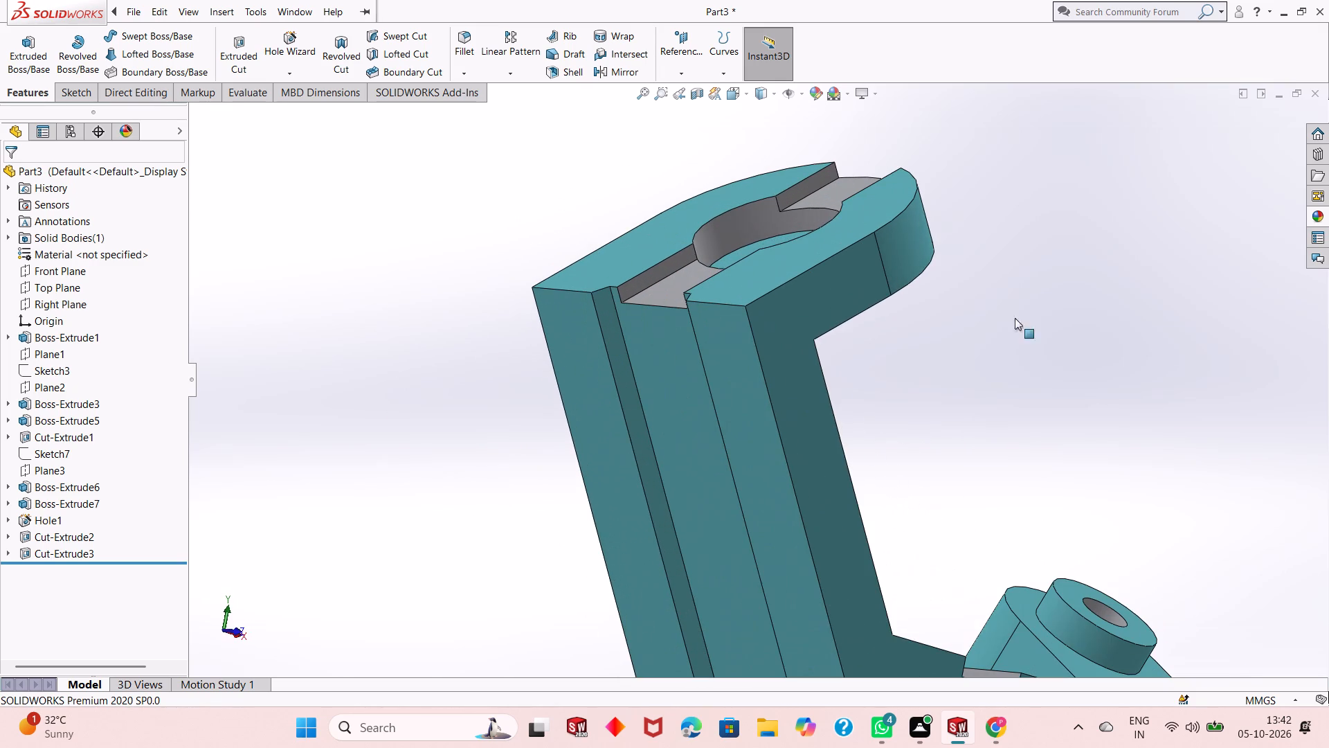
{"action": "left_click", "coordinate": [1314, 221]}
{"action": "left_click_drag", "start_coordinate": [1109, 467], "coordinate": [703, 438]}
{"action": "left_click", "coordinate": [703, 438]}
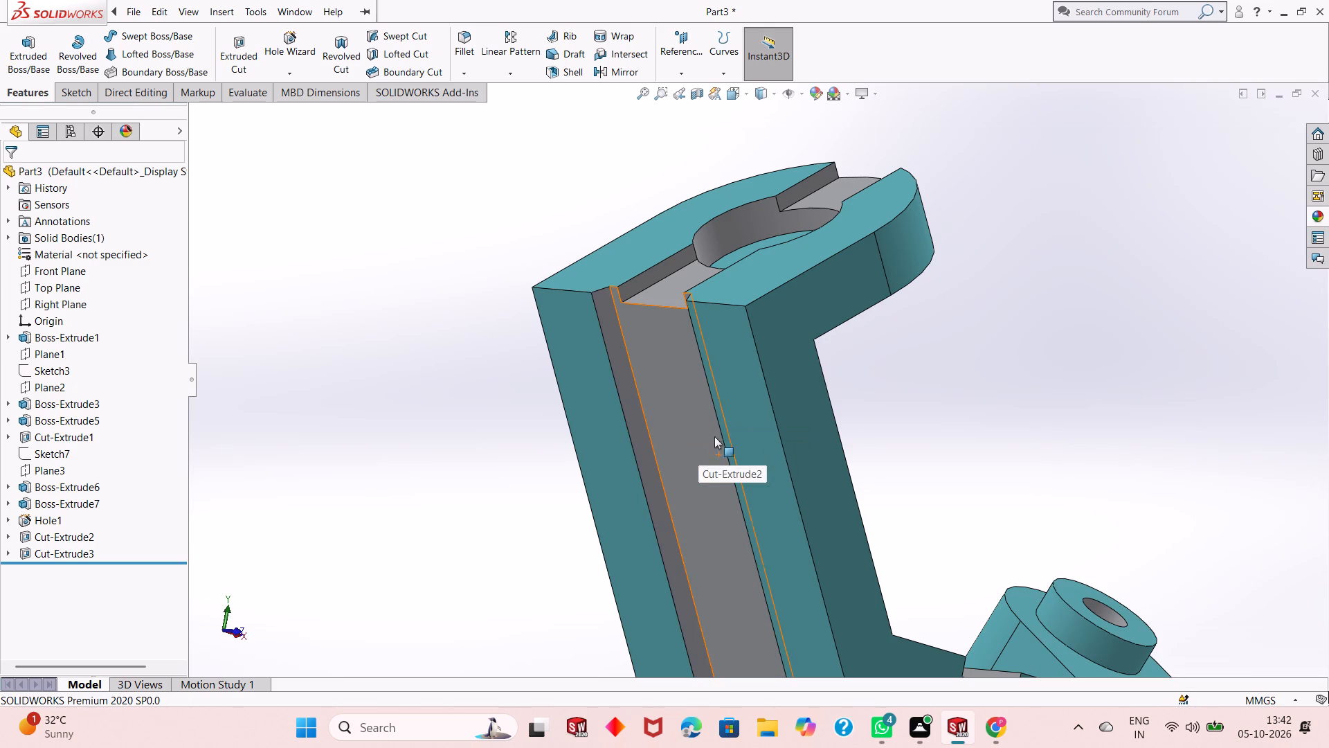
Apply polished aluminum to the flat ring-shaped floor of the counterbore in the upper plate.
{"action": "scroll", "coordinate": [752, 452], "scroll_direction": "up", "scroll_amount": 1}
{"action": "middle_click_drag", "start_coordinate": [849, 424], "coordinate": [852, 471]}
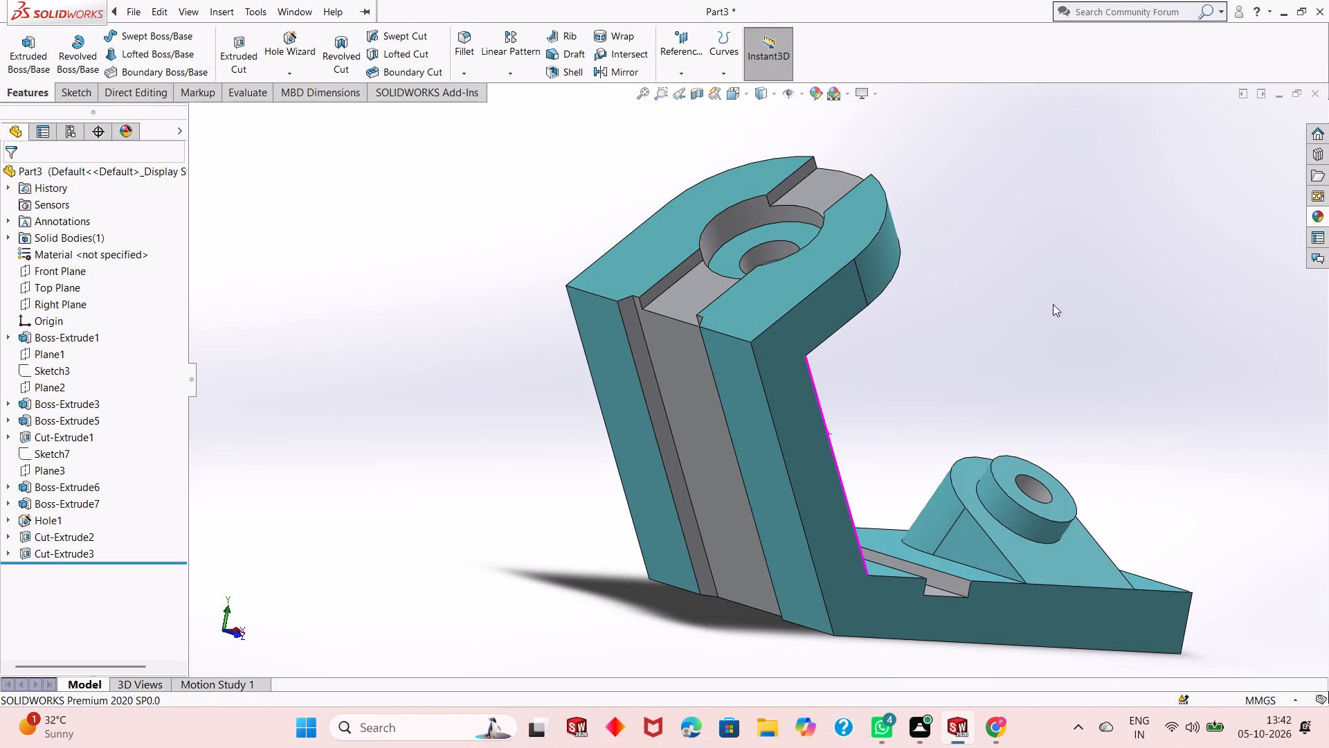
{"action": "left_click", "coordinate": [1319, 217]}
{"action": "left_click_drag", "start_coordinate": [1103, 474], "coordinate": [981, 310]}
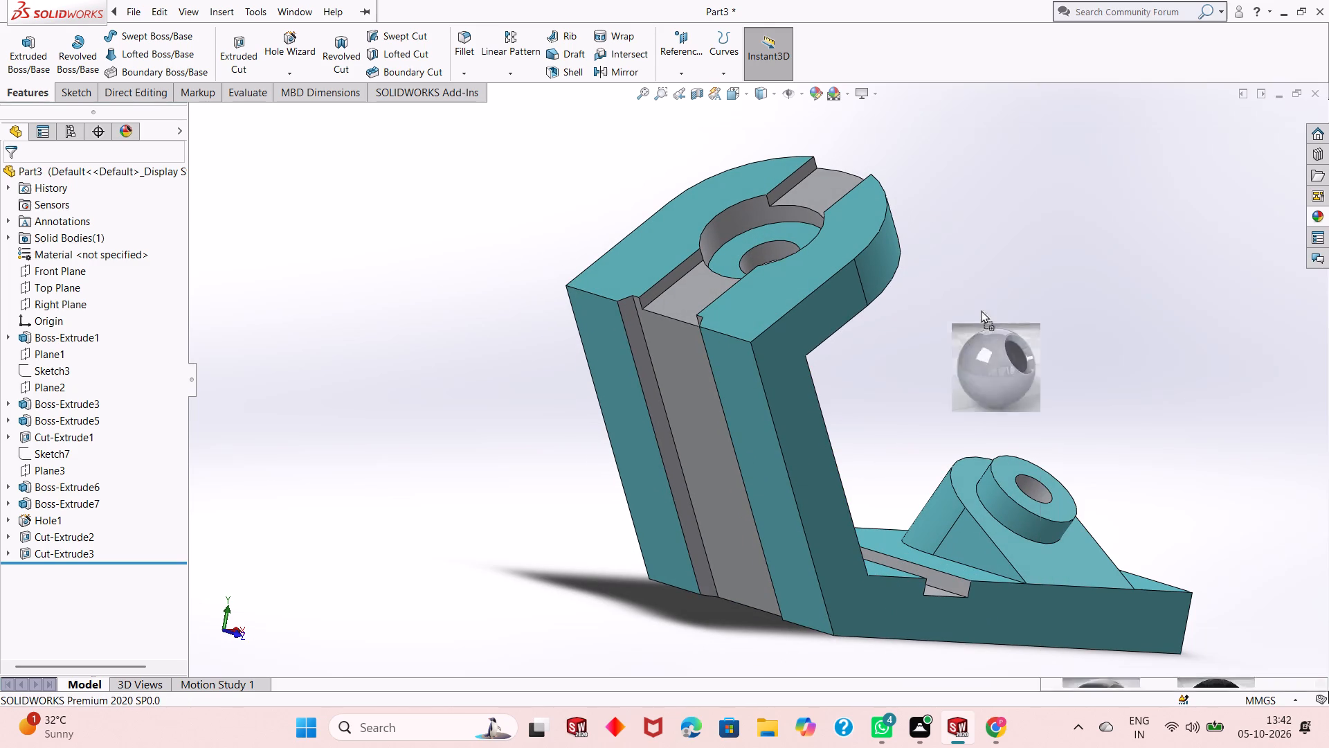
{"action": "left_click_drag", "start_coordinate": [981, 310], "coordinate": [769, 224]}
{"action": "left_click", "coordinate": [769, 224]}
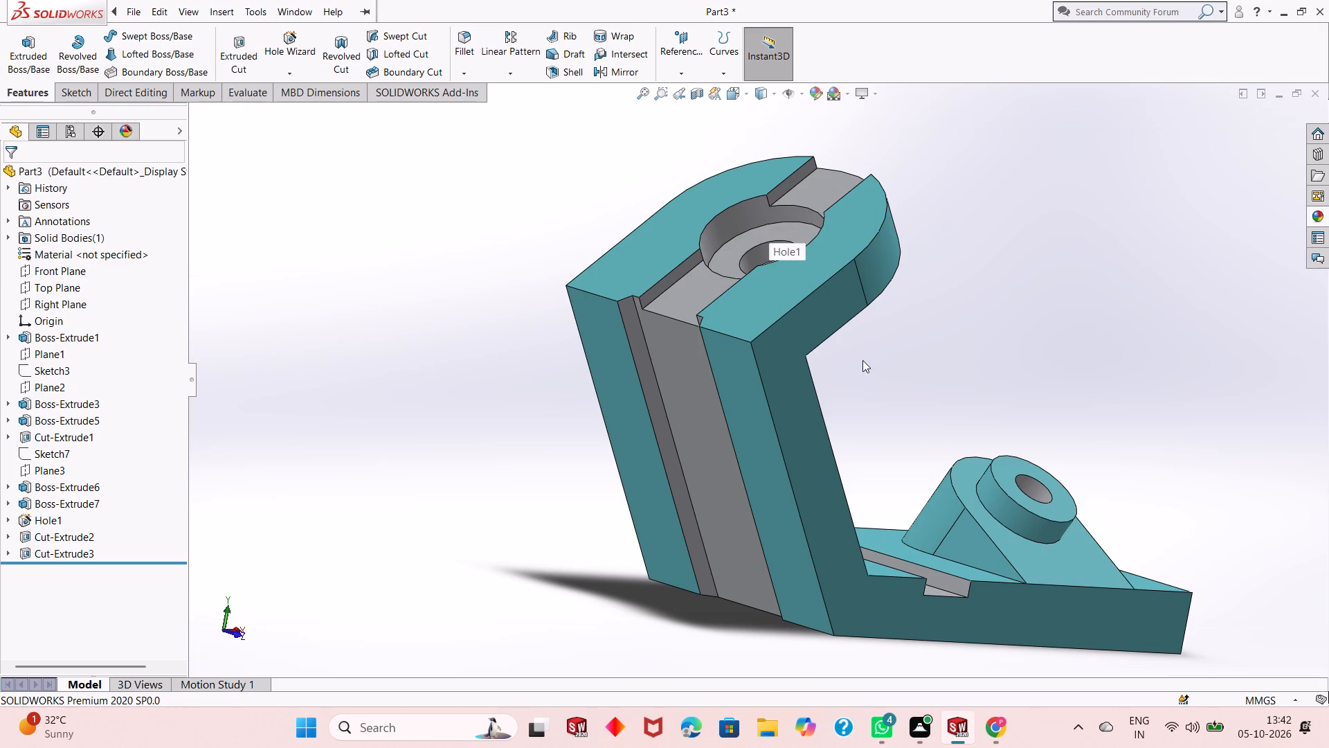
Examine the coloured part from above, below and the sides, checking the polished slot, groove and hole faces.
{"action": "scroll", "coordinate": [862, 359], "scroll_direction": "up", "scroll_amount": 1}
{"action": "middle_click_drag", "start_coordinate": [868, 366], "coordinate": [759, 218]}
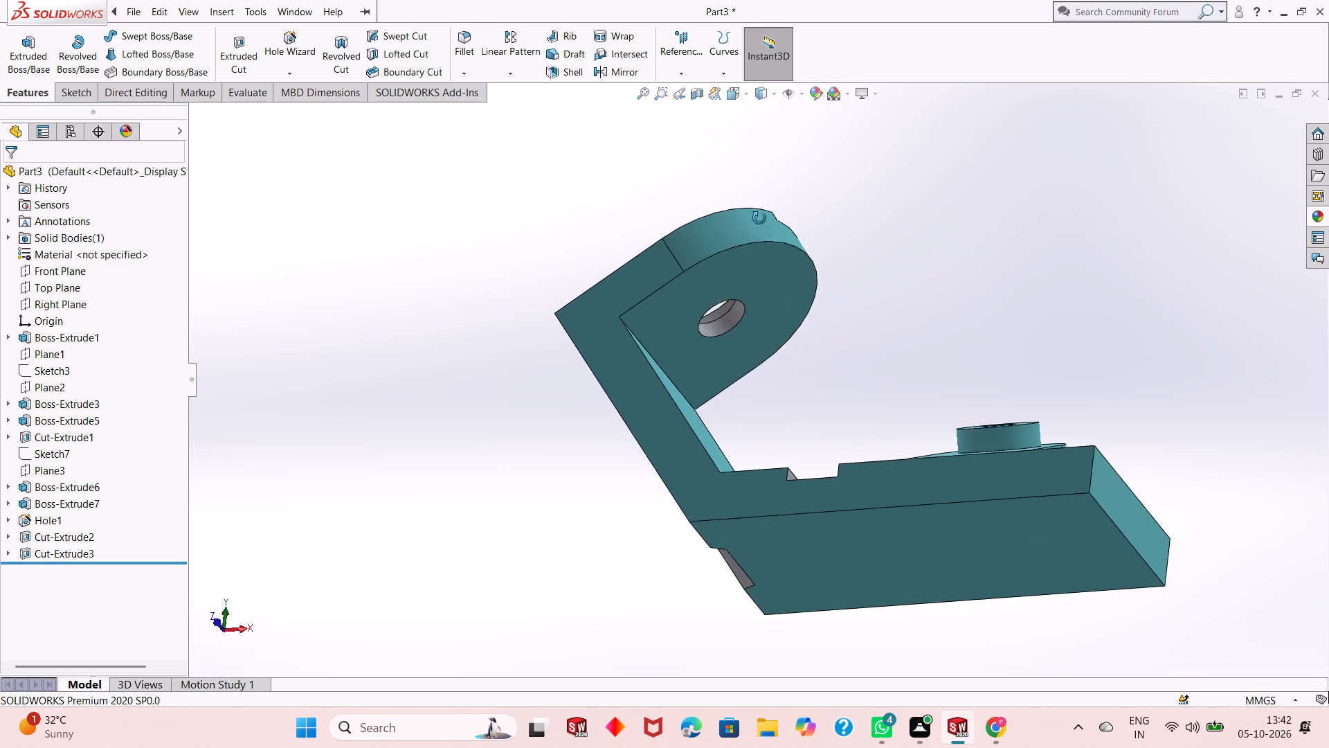
{"action": "middle_click_drag", "start_coordinate": [759, 218], "coordinate": [872, 394]}
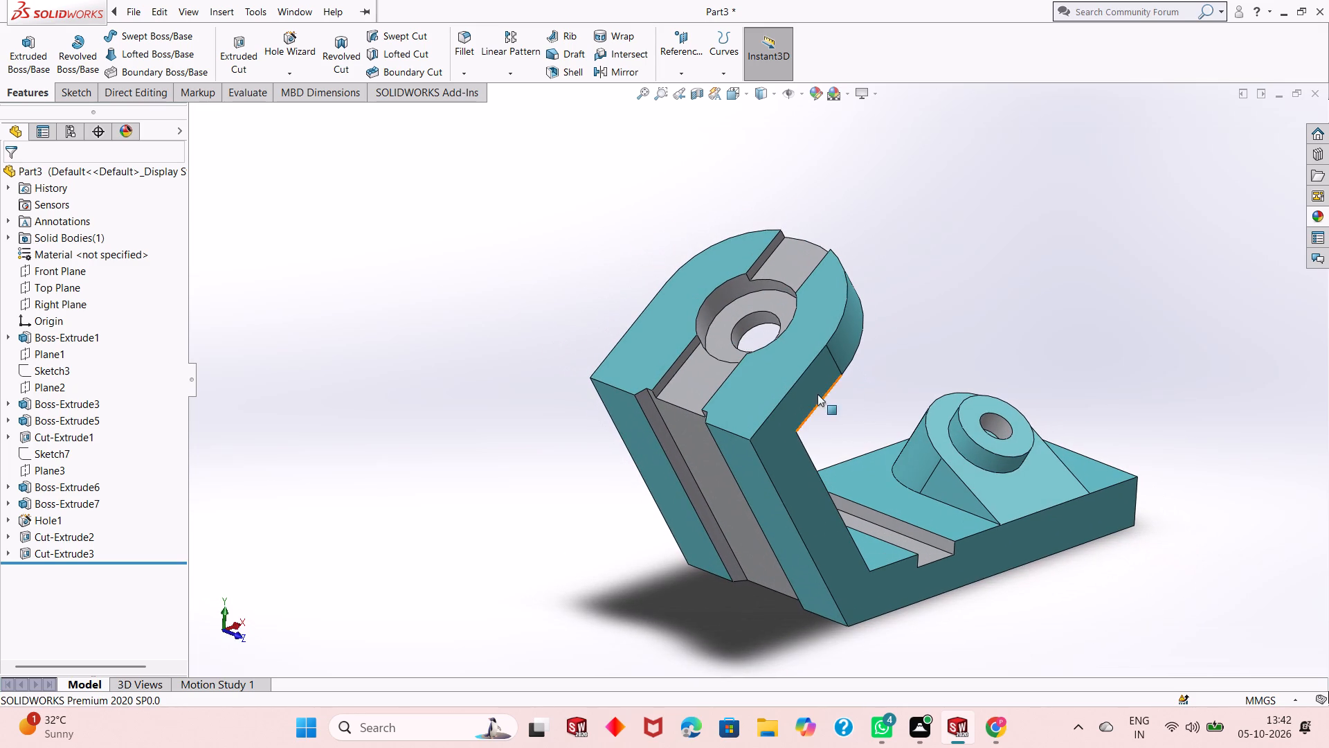
{"action": "scroll", "coordinate": [791, 384], "scroll_direction": "down", "scroll_amount": 2}
{"action": "scroll", "coordinate": [826, 470], "scroll_direction": "up", "scroll_amount": 2}
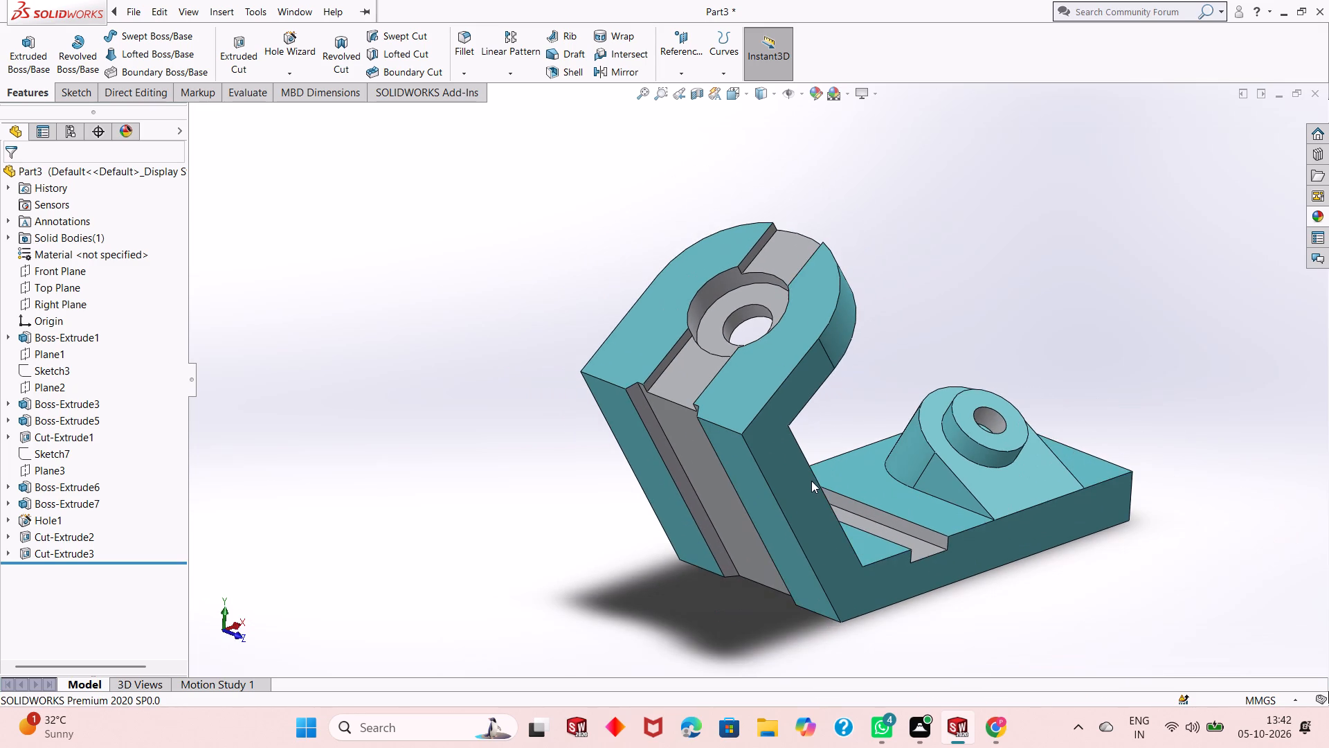
{"action": "middle_click_drag", "start_coordinate": [977, 540], "coordinate": [965, 402]}
{"action": "scroll", "coordinate": [958, 498], "scroll_direction": "up", "scroll_amount": 1}
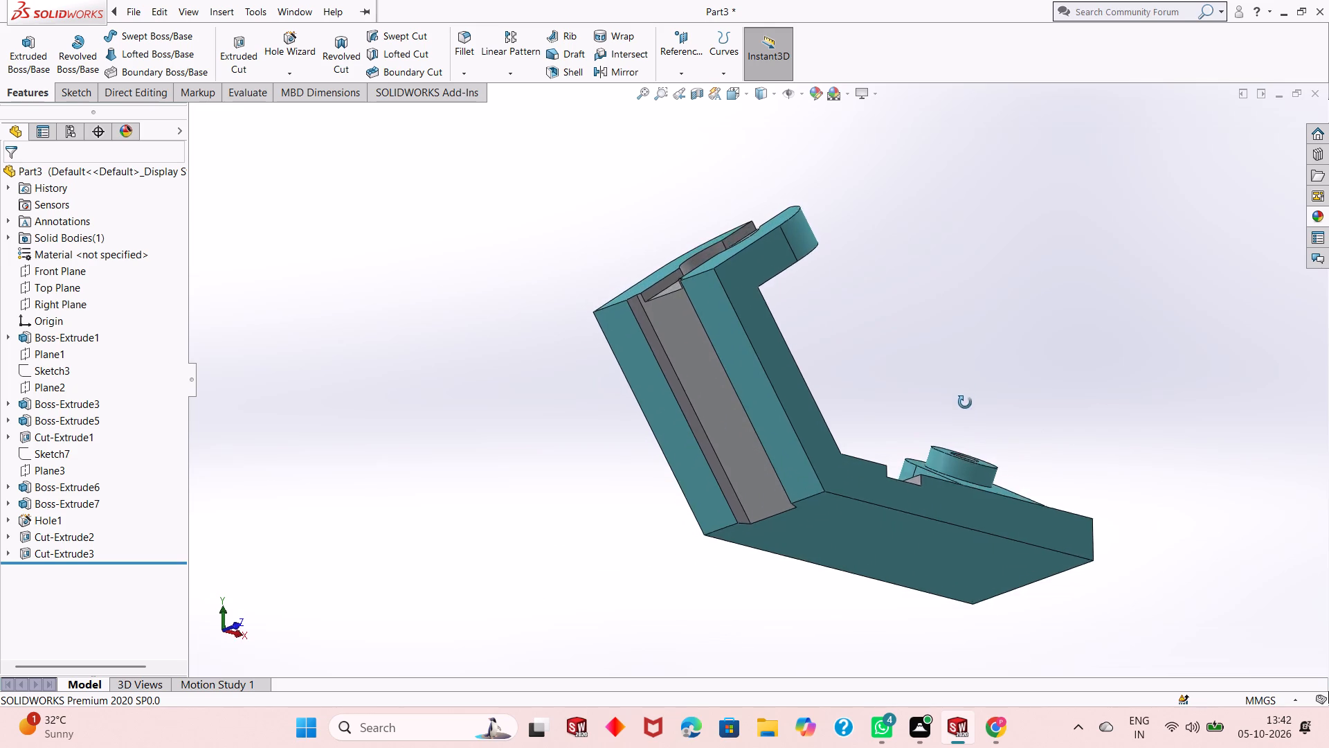
{"action": "middle_click_drag", "start_coordinate": [965, 402], "coordinate": [863, 513]}
{"action": "scroll", "coordinate": [874, 457], "scroll_direction": "down", "scroll_amount": 2}
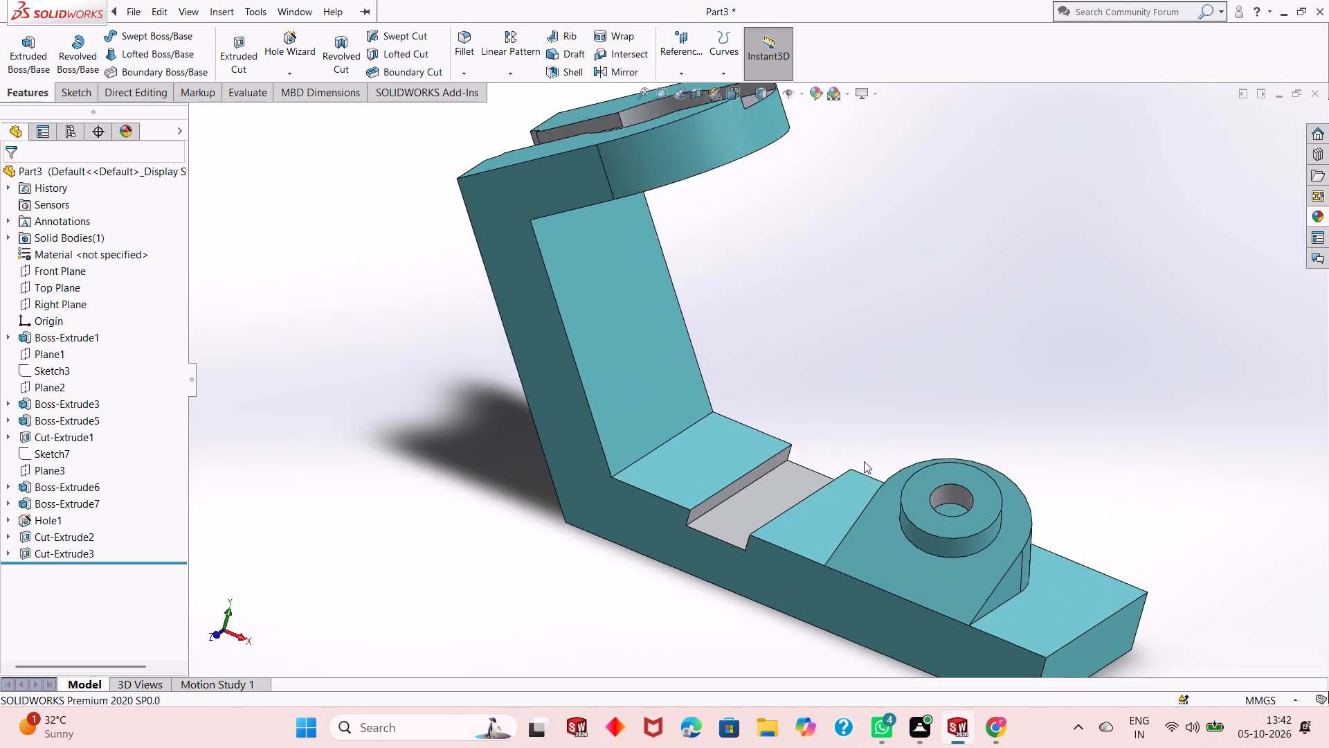
{"action": "scroll", "coordinate": [856, 467], "scroll_direction": "up", "scroll_amount": 1}
{"action": "middle_click_drag", "start_coordinate": [875, 441], "coordinate": [875, 400]}
{"action": "scroll", "coordinate": [863, 325], "scroll_direction": "down", "scroll_amount": 1}
{"action": "scroll", "coordinate": [830, 377], "scroll_direction": "up", "scroll_amount": 2}
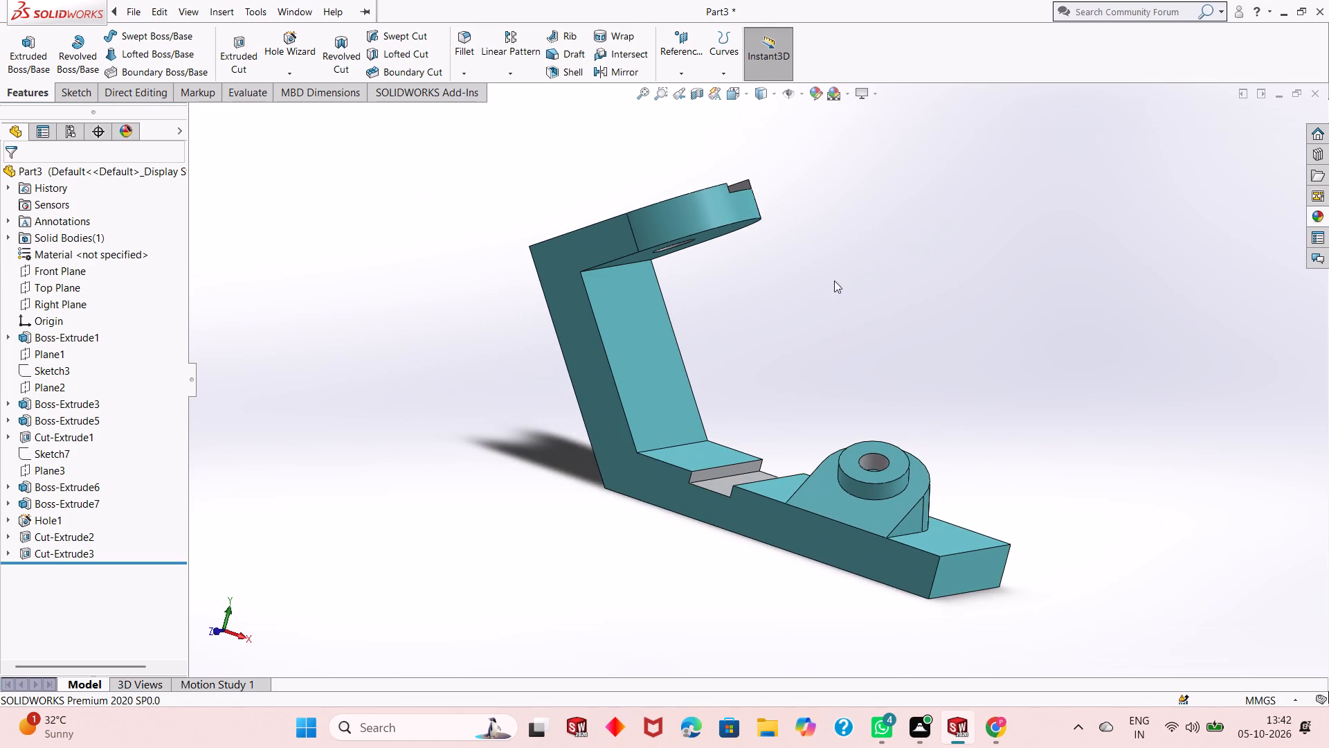
{"action": "scroll", "coordinate": [832, 272], "scroll_direction": "down", "scroll_amount": 1}
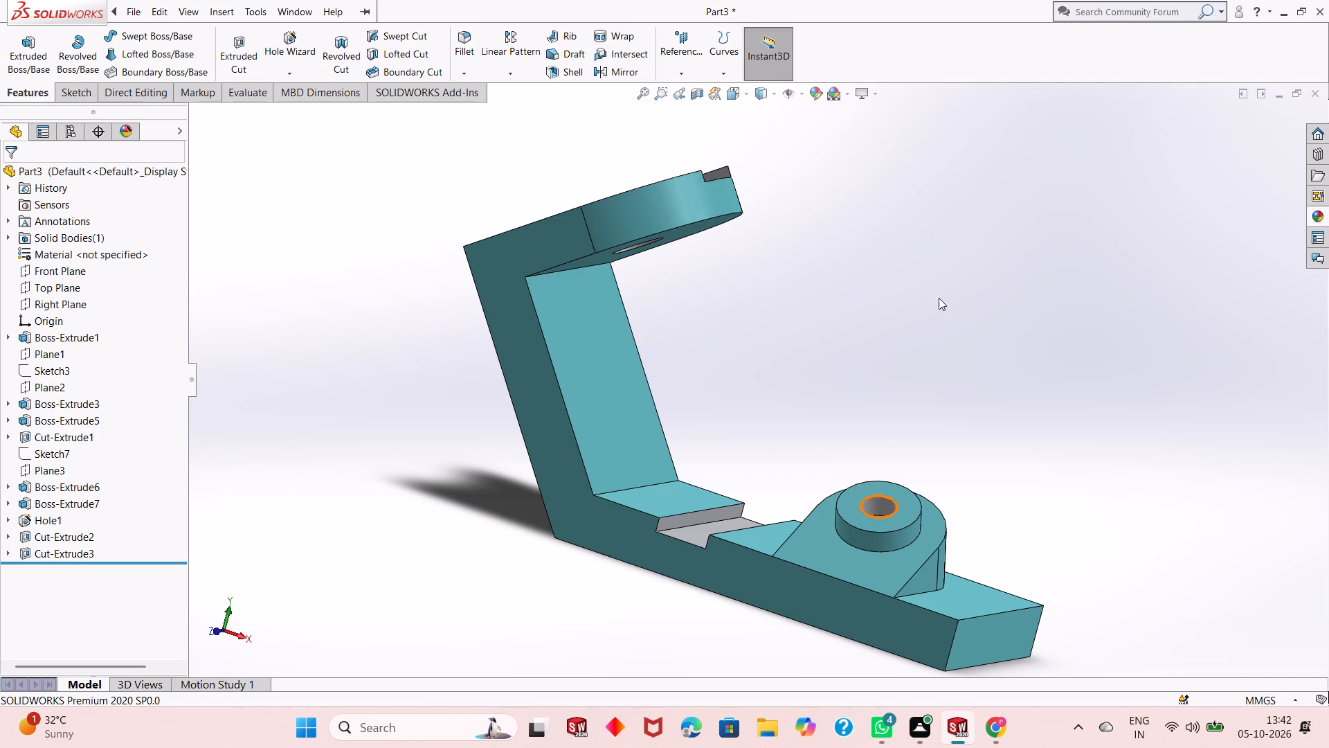
Save the part in the Downloads folder as a SOLIDWORKS Part named "Fork mounting bracket".
{"action": "key", "text": "ctrl+s"}
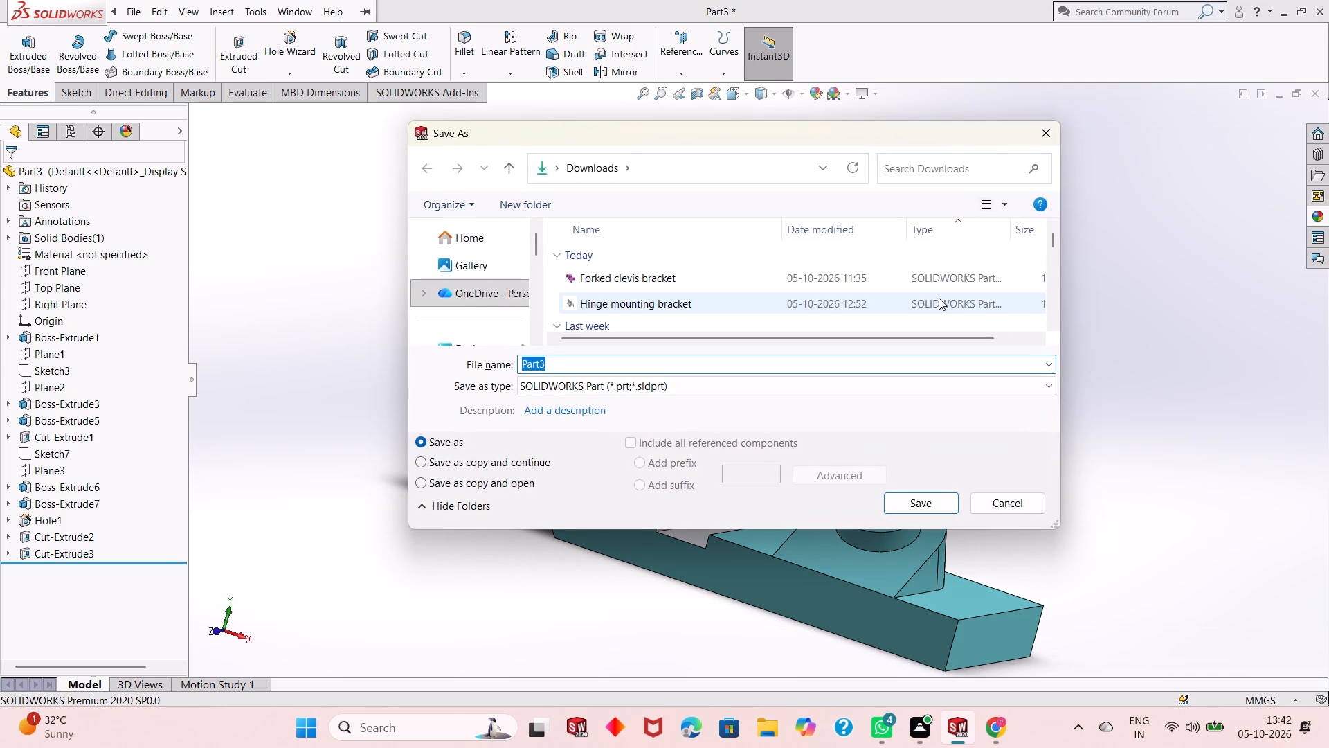
{"action": "key", "text": "BackSpace"}
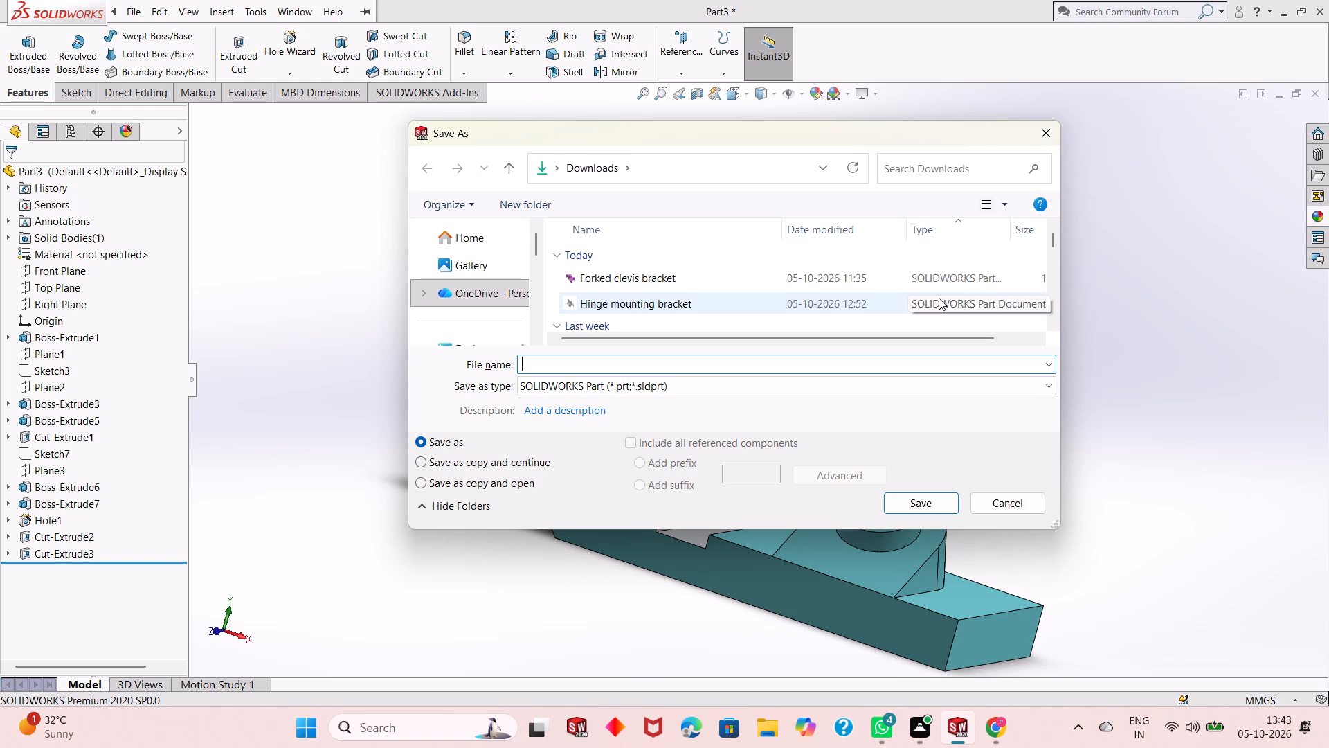
{"action": "type", "text": "Fork mounting"}
{"action": "key", "text": "space"}
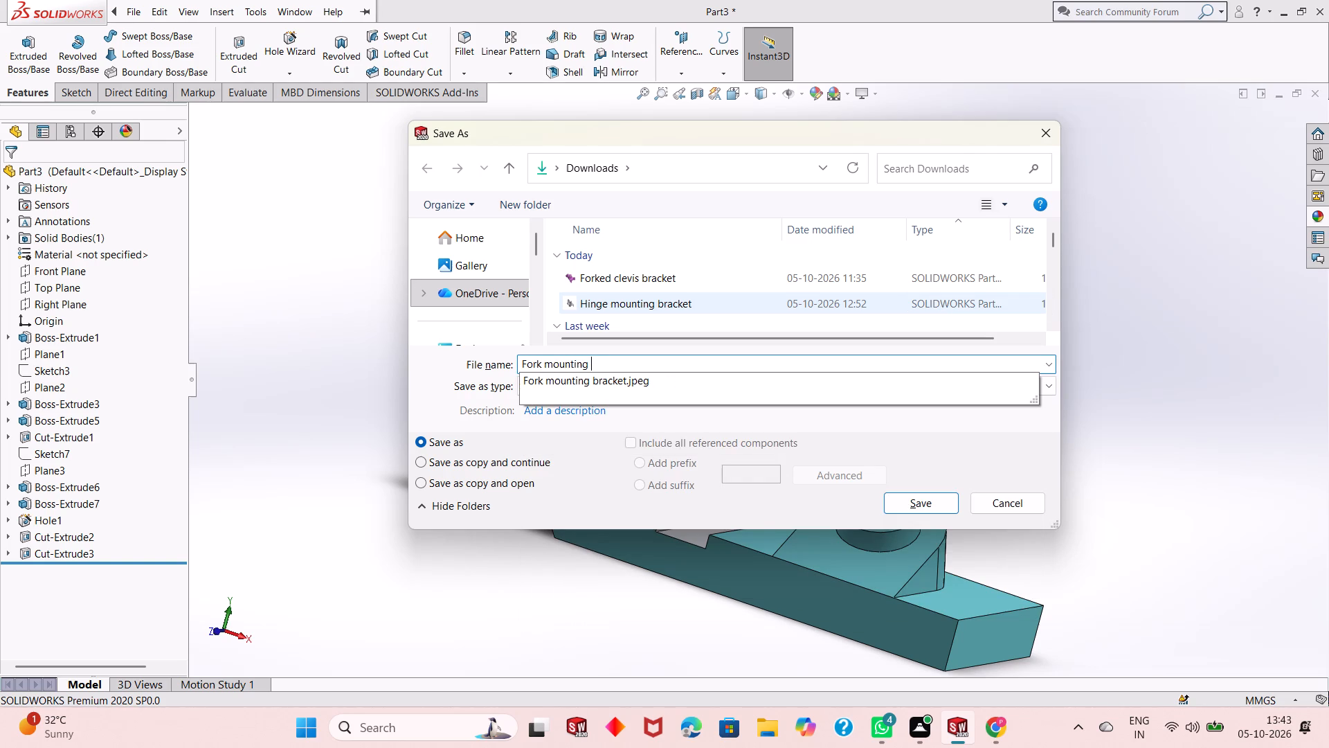
{"action": "type", "text": "be"}
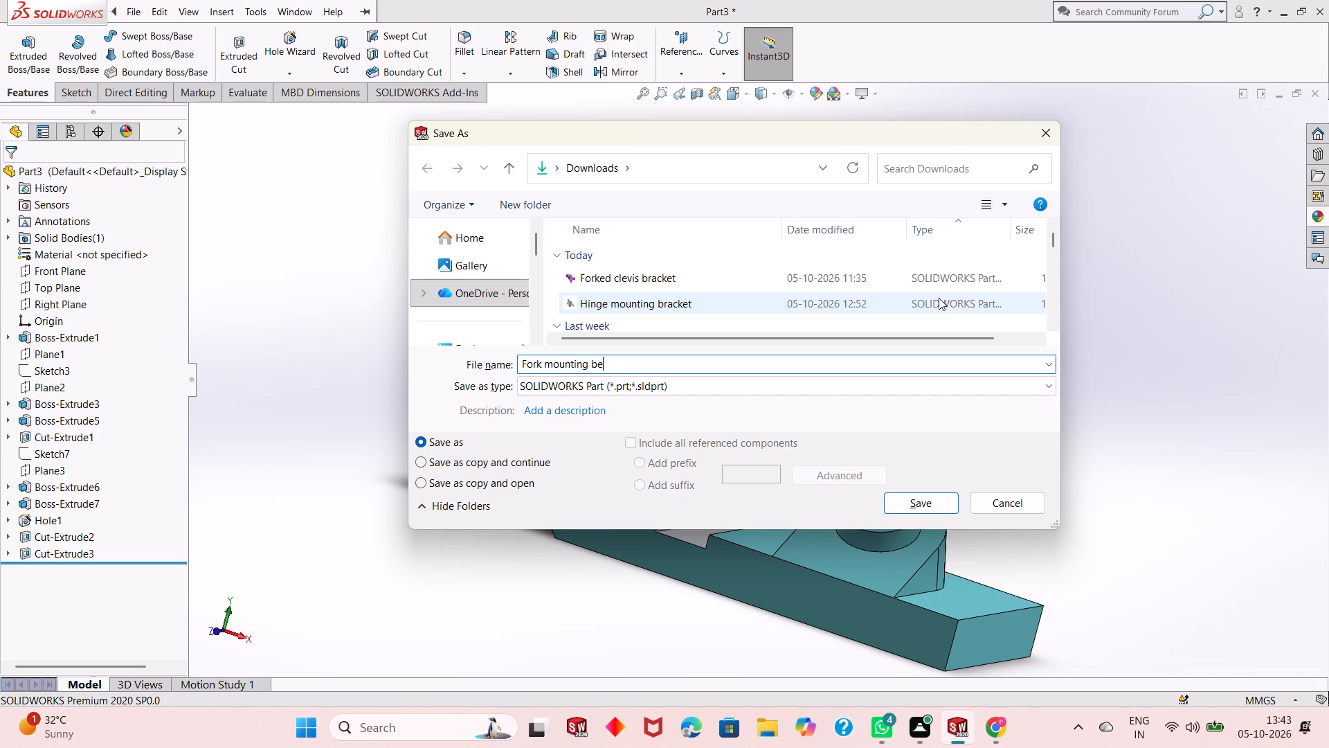
{"action": "key", "text": "BackSpace"}
{"action": "type", "text": "racket"}
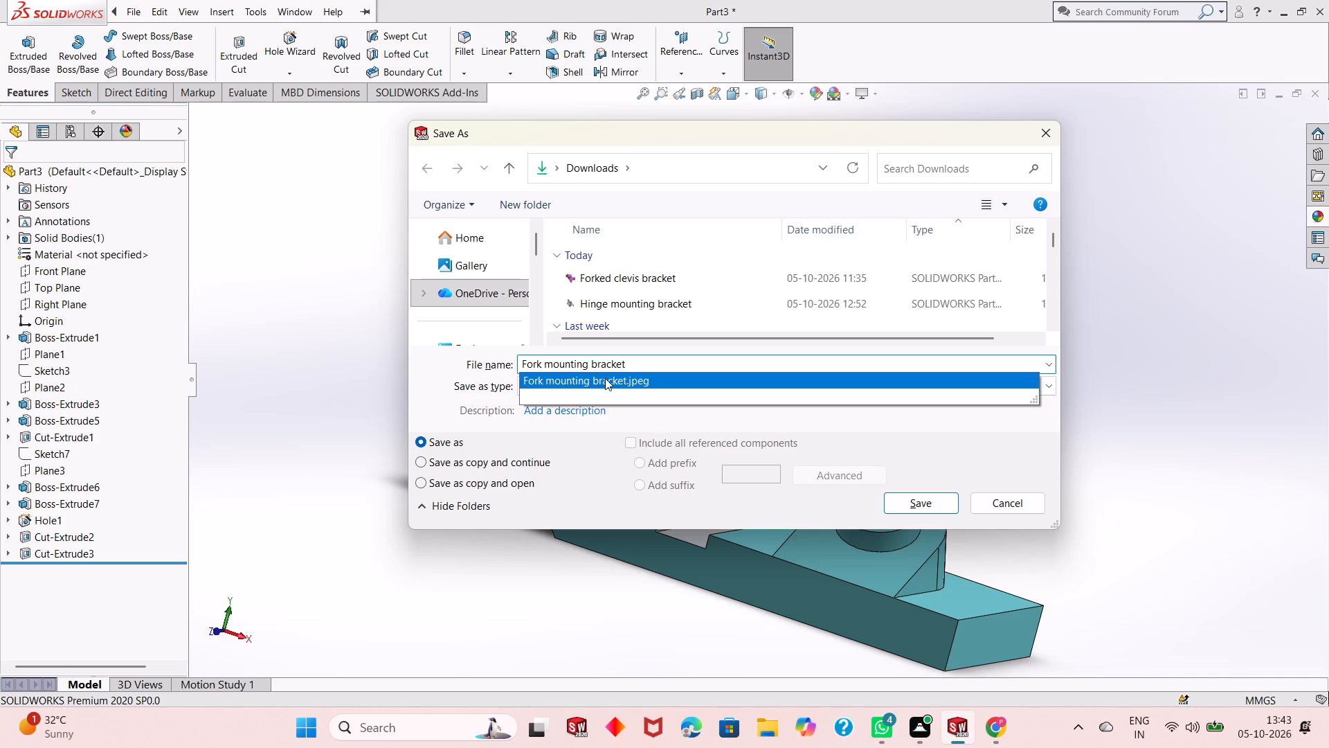
{"action": "left_click", "coordinate": [922, 507]}
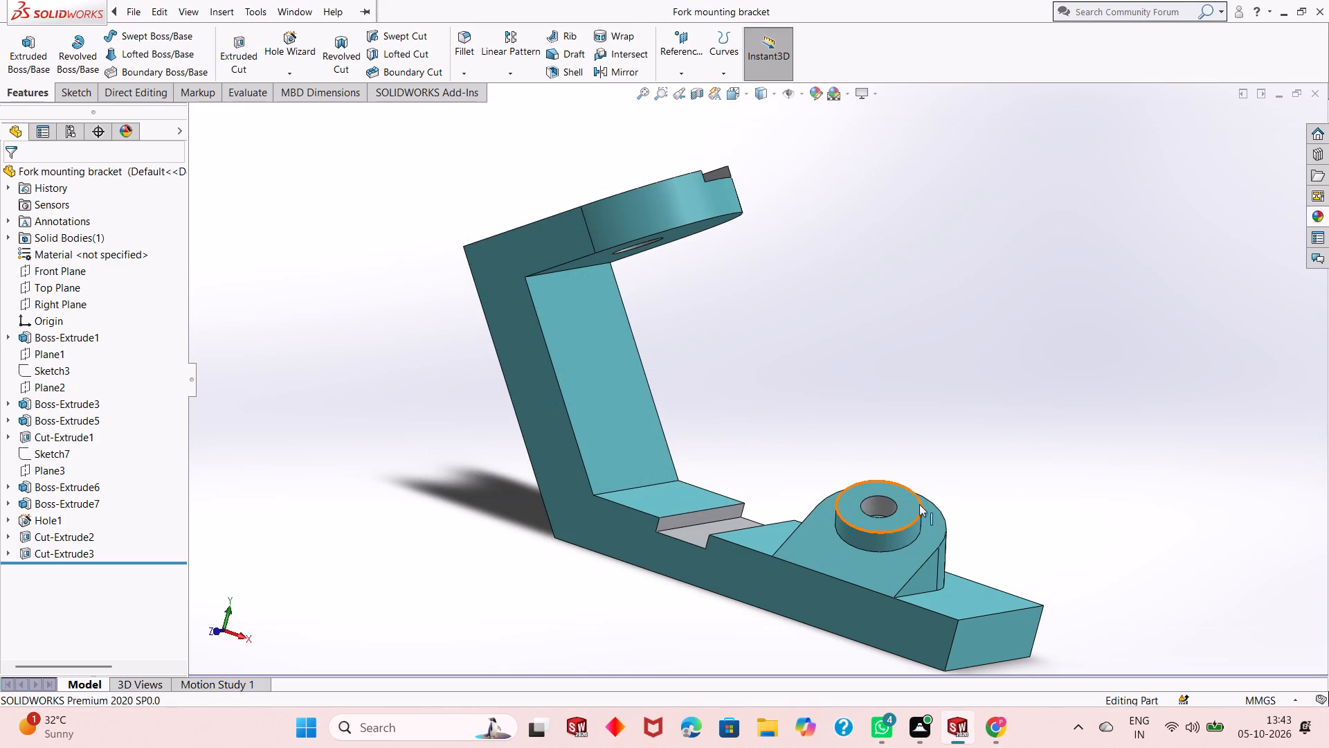
Save a copy of the part as an Adobe PDF named "Fork mounting bracket" in the Downloads folder.
{"action": "left_click", "coordinate": [460, 15]}
{"action": "left_click", "coordinate": [242, 8]}
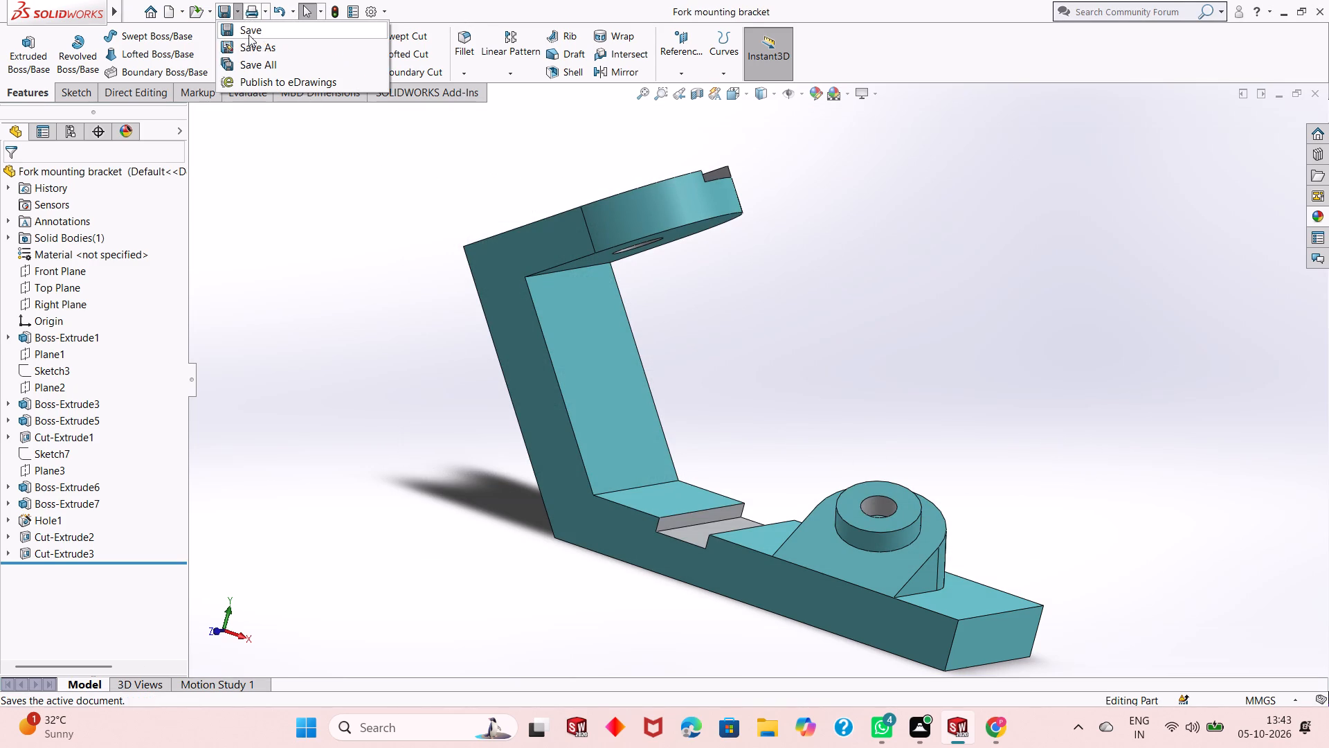
{"action": "left_click", "coordinate": [252, 45]}
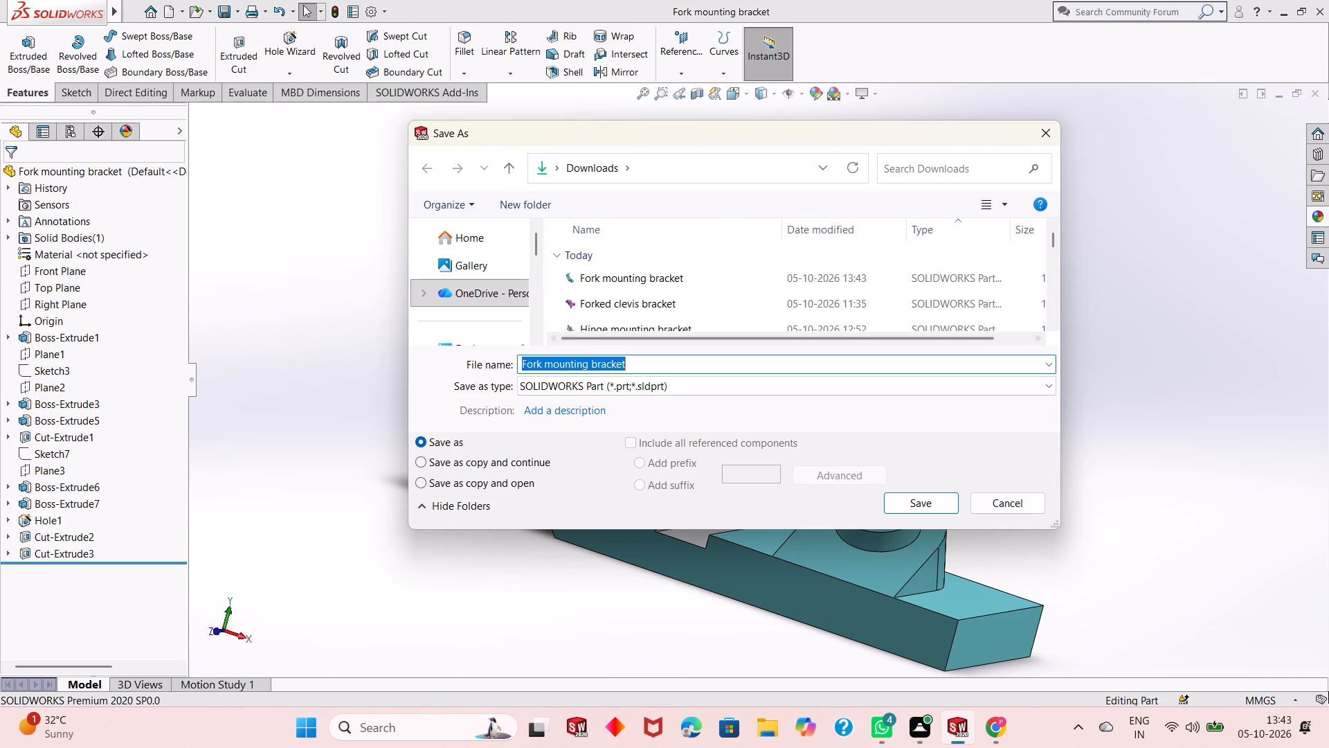
{"action": "left_click", "coordinate": [691, 390]}
{"action": "left_click", "coordinate": [691, 98]}
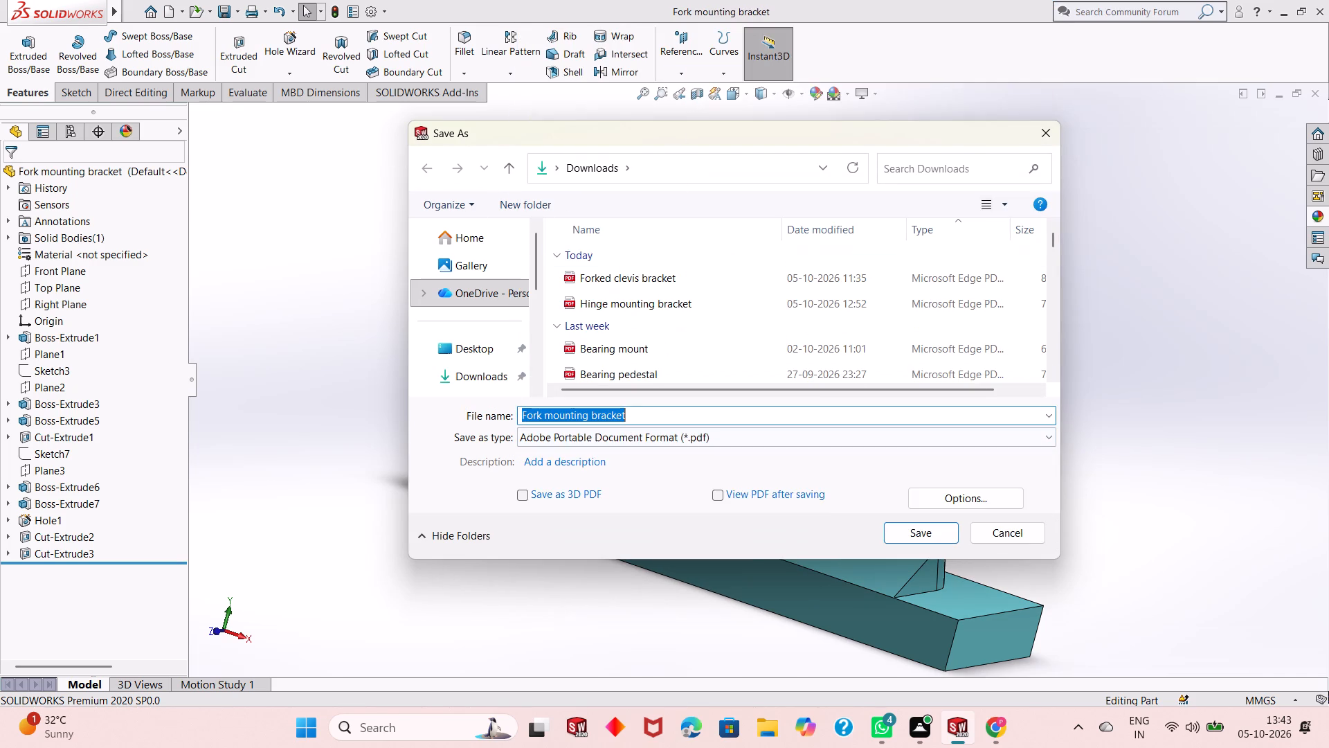
{"action": "left_click", "coordinate": [909, 539]}
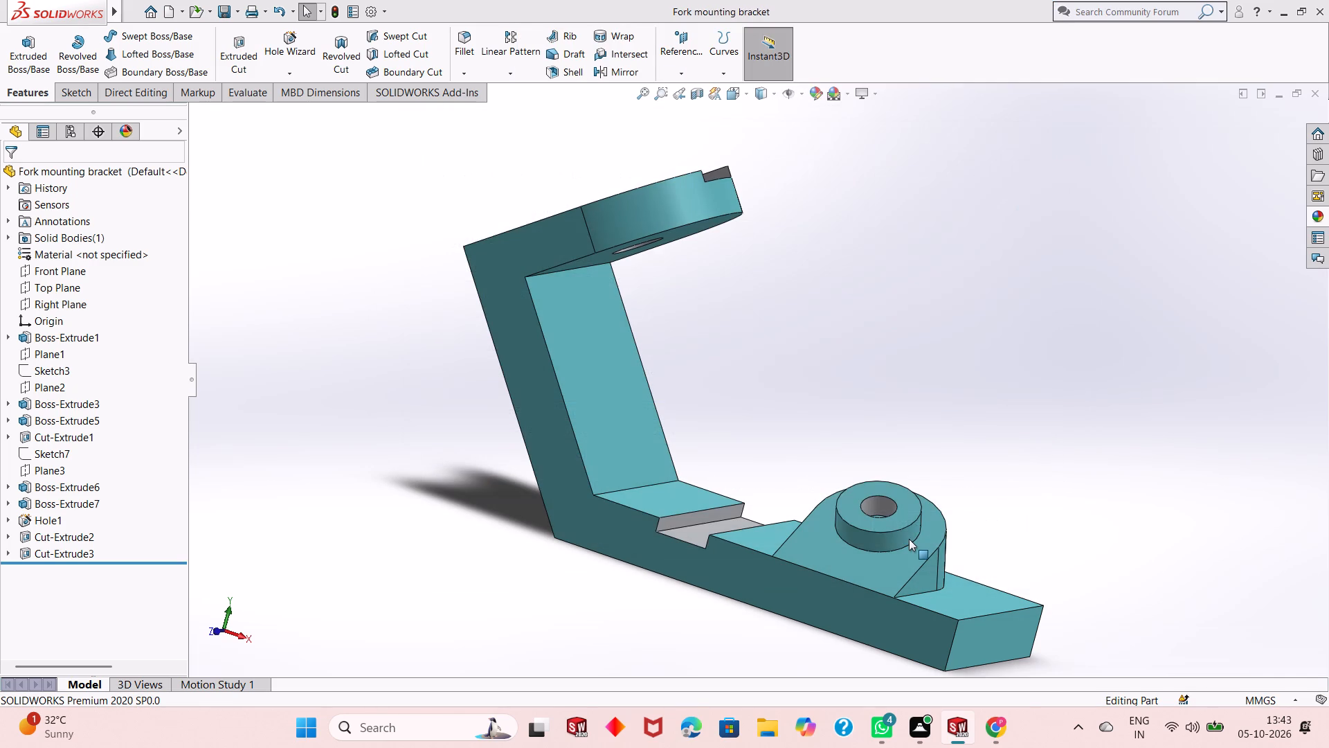